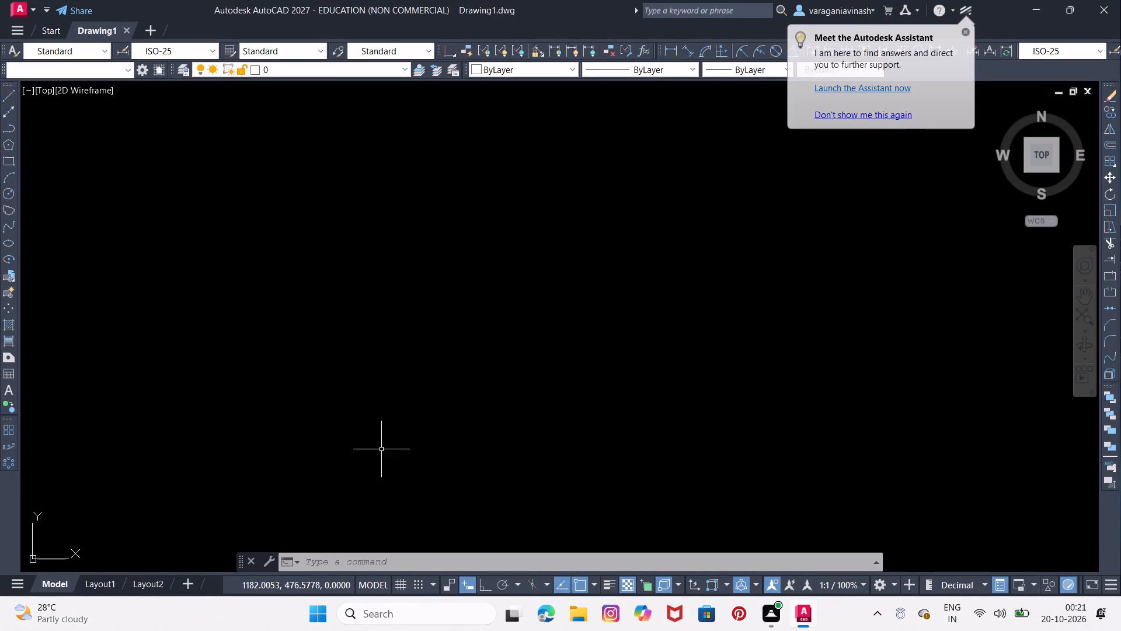
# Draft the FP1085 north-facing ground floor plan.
# Dismiss the assistant notice and turn on command logging with LOGFILEON.
pyautogui.click(964, 28)
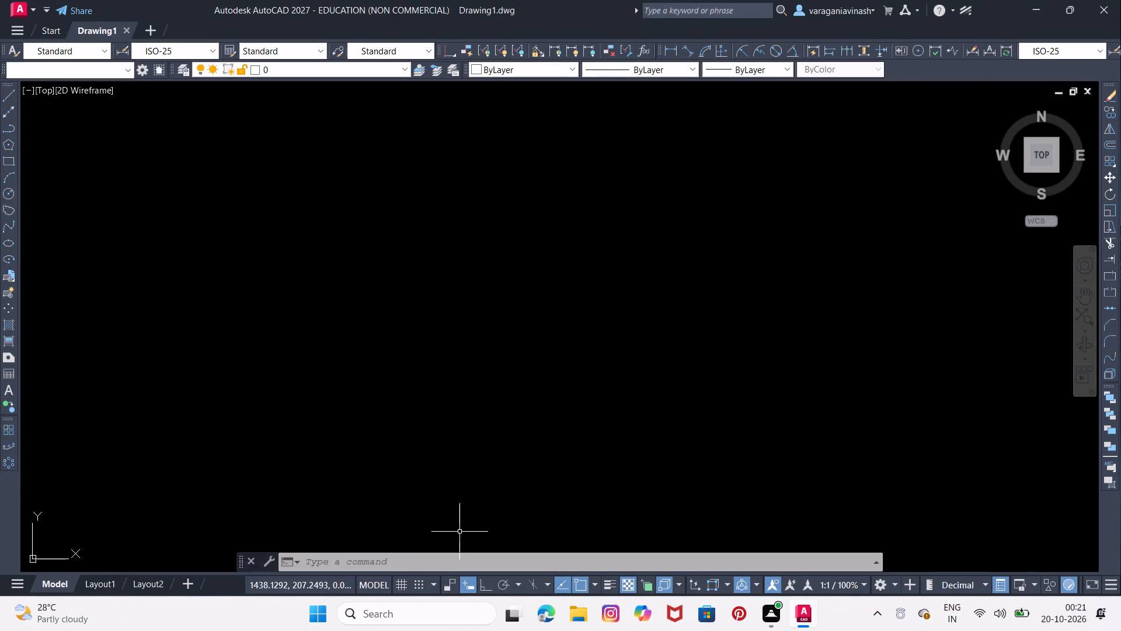
pyautogui.write('LOG')
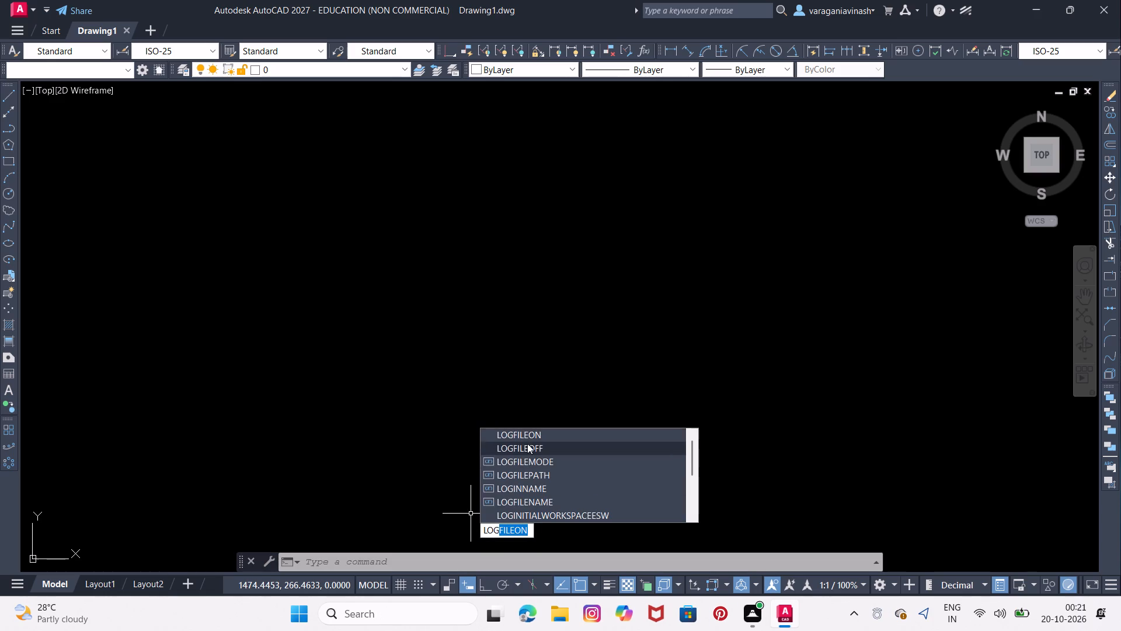
pyautogui.click(528, 439)
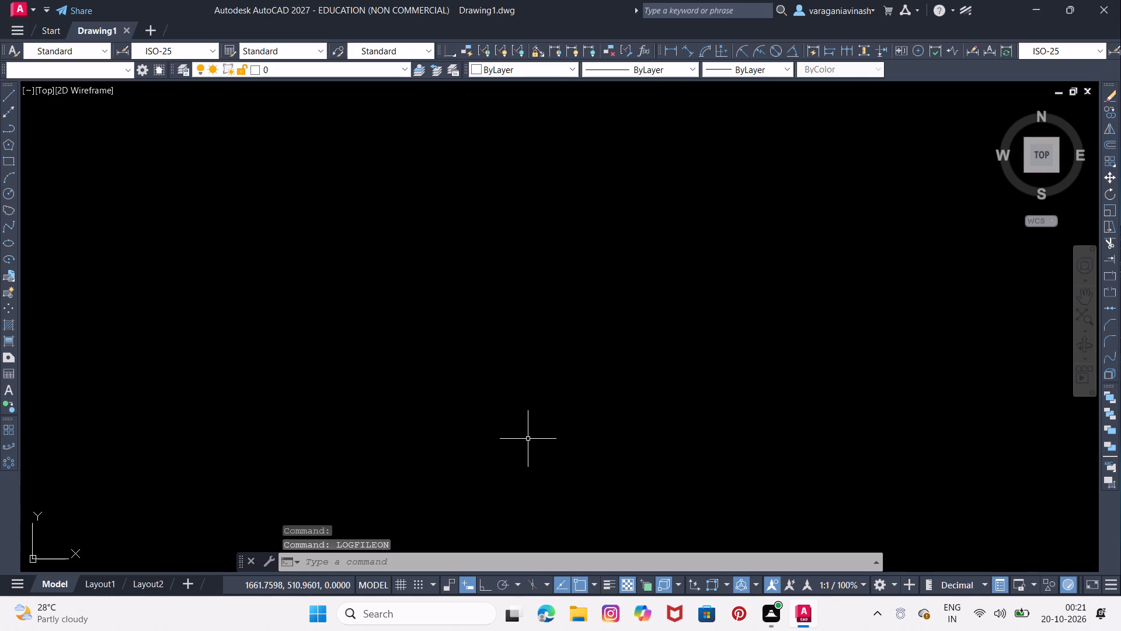
# Save the drawing as Drawing4.dwg in the A CAD INTERSHIP folder, inside A CAD on the Desktop.
pyautogui.click(18, 11)
pyautogui.click(47, 197)
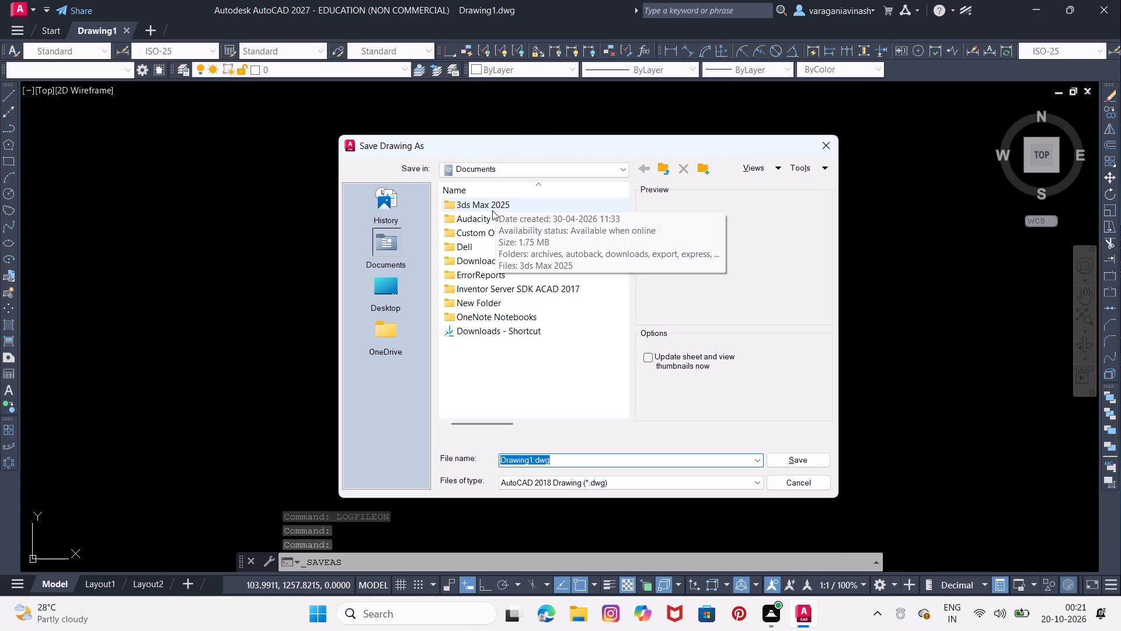
pyautogui.doubleClick(395, 287)
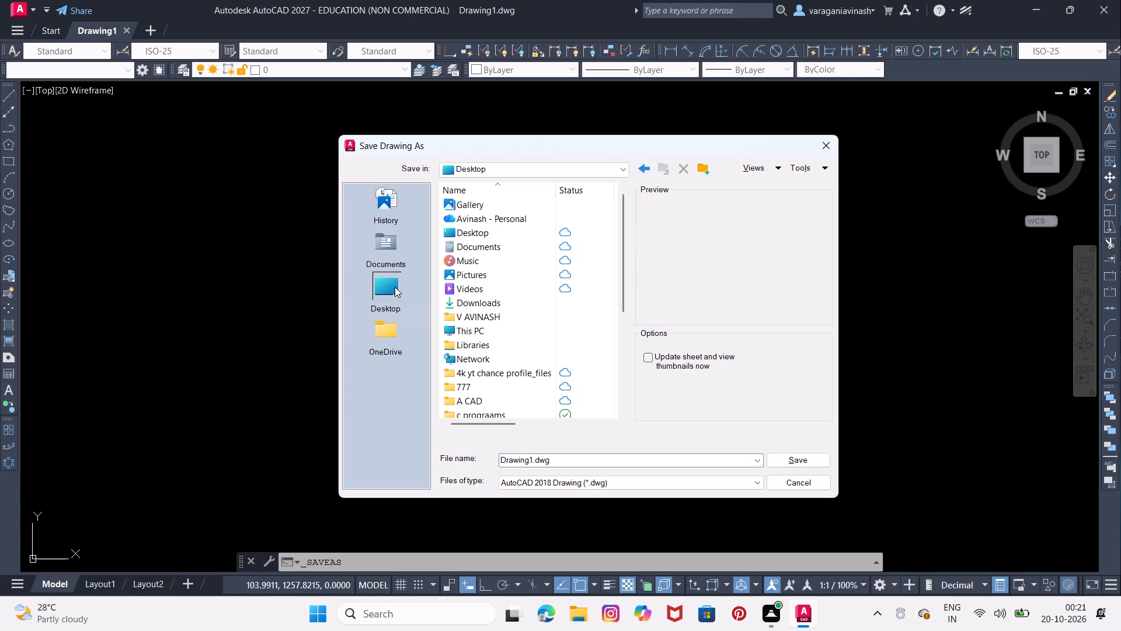
pyautogui.doubleClick(485, 404)
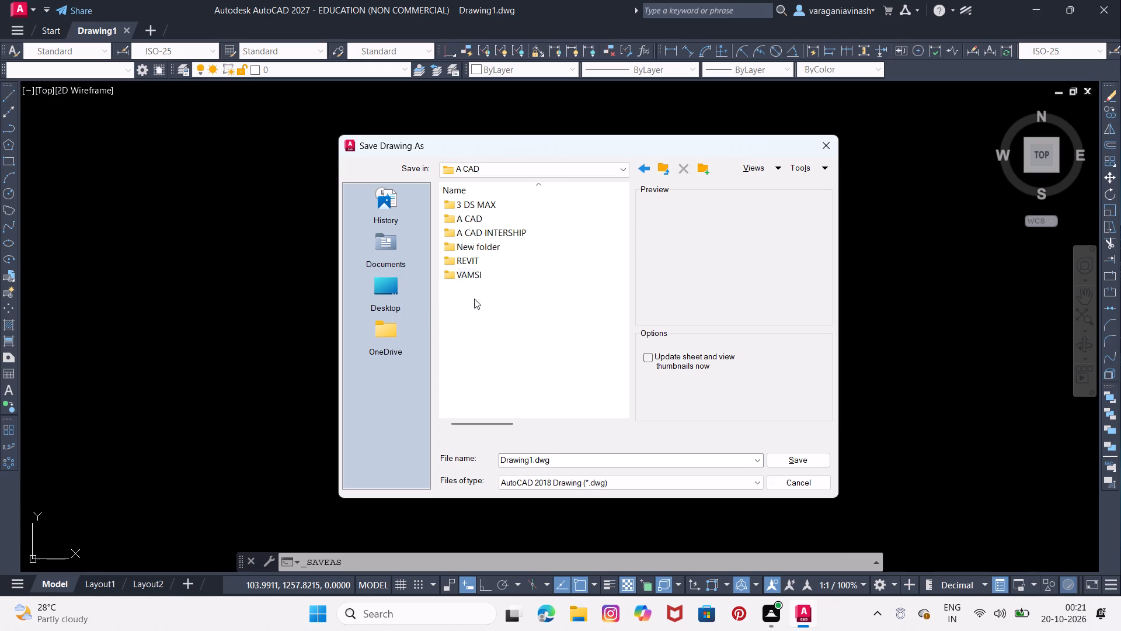
pyautogui.doubleClick(470, 221)
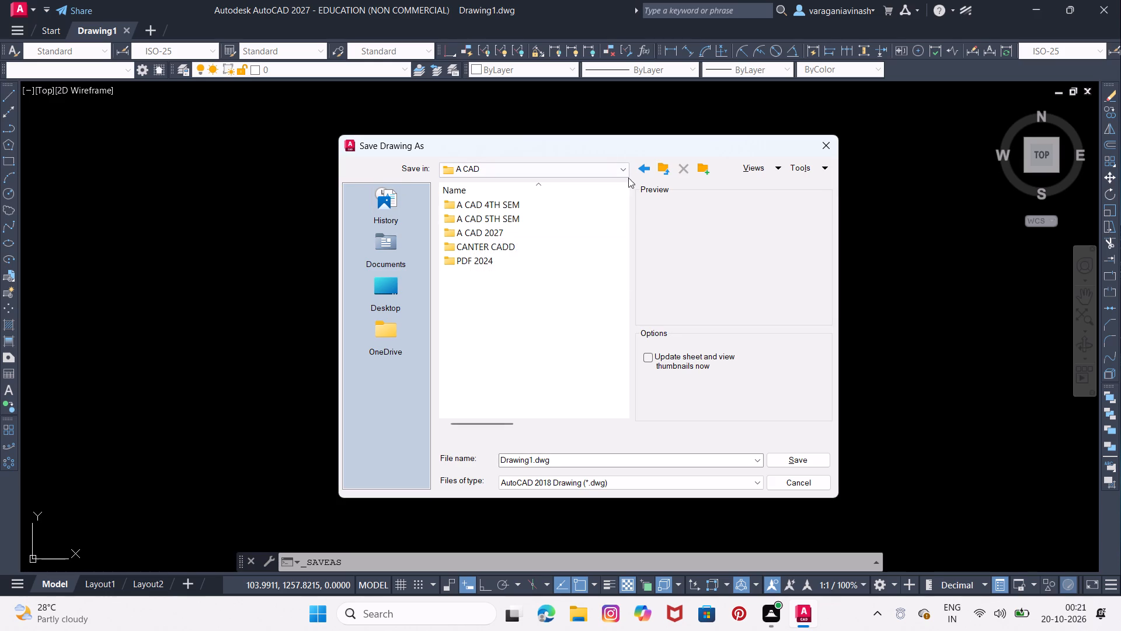
pyautogui.click(646, 172)
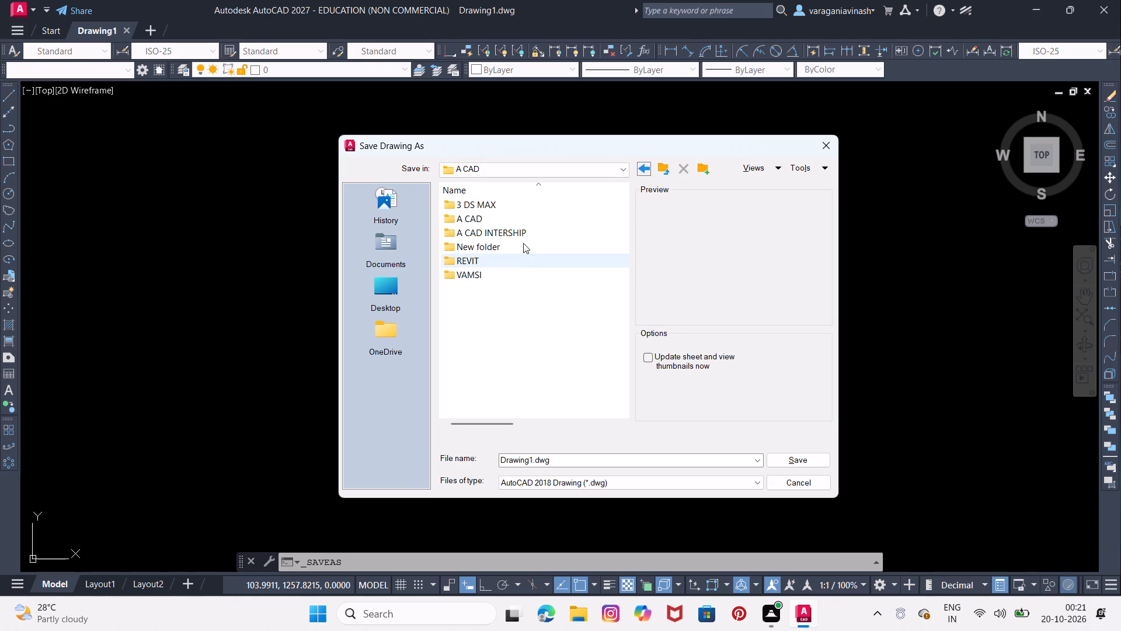
pyautogui.doubleClick(523, 238)
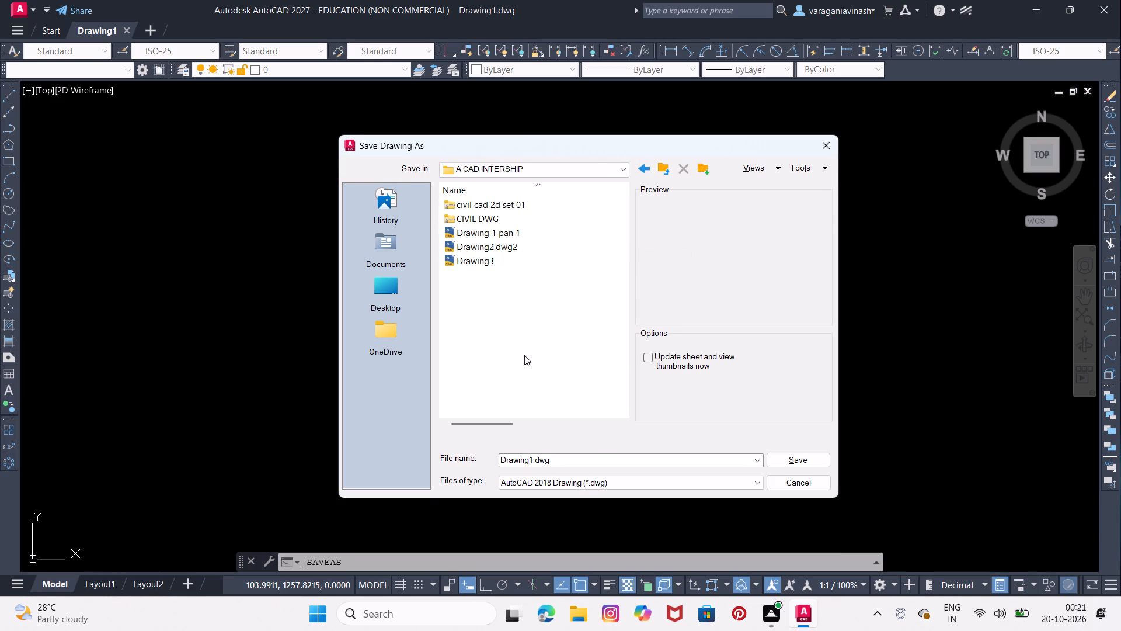
pyautogui.click(532, 459)
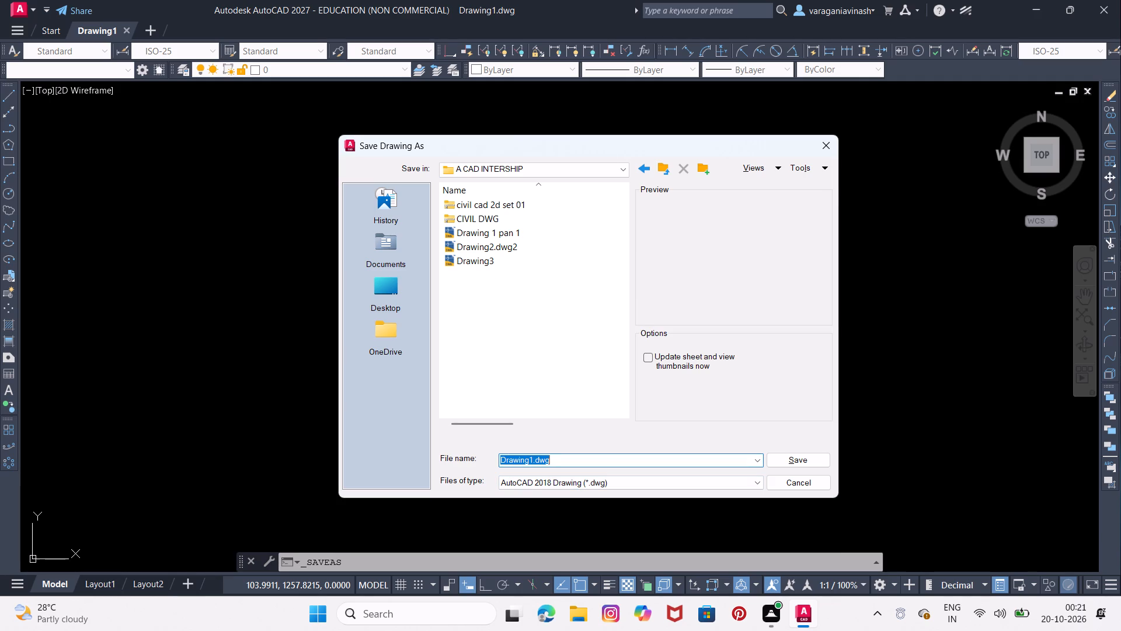
pyautogui.click(531, 459)
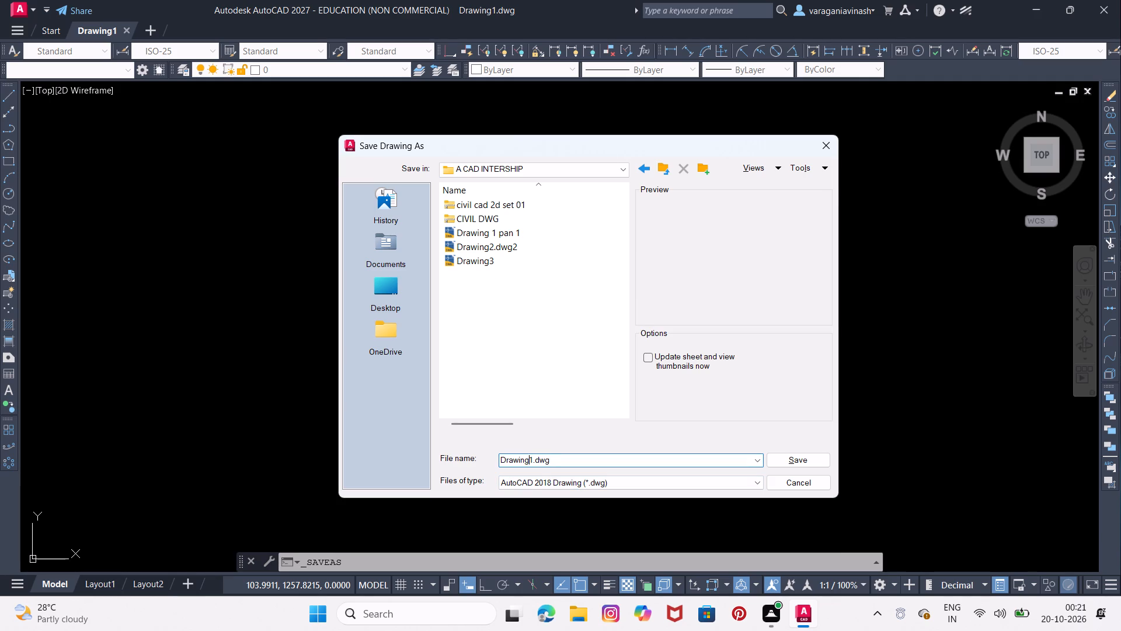
pyautogui.click(533, 462)
pyautogui.press('BackSpace')
pyautogui.press('4')
pyautogui.click(815, 461)
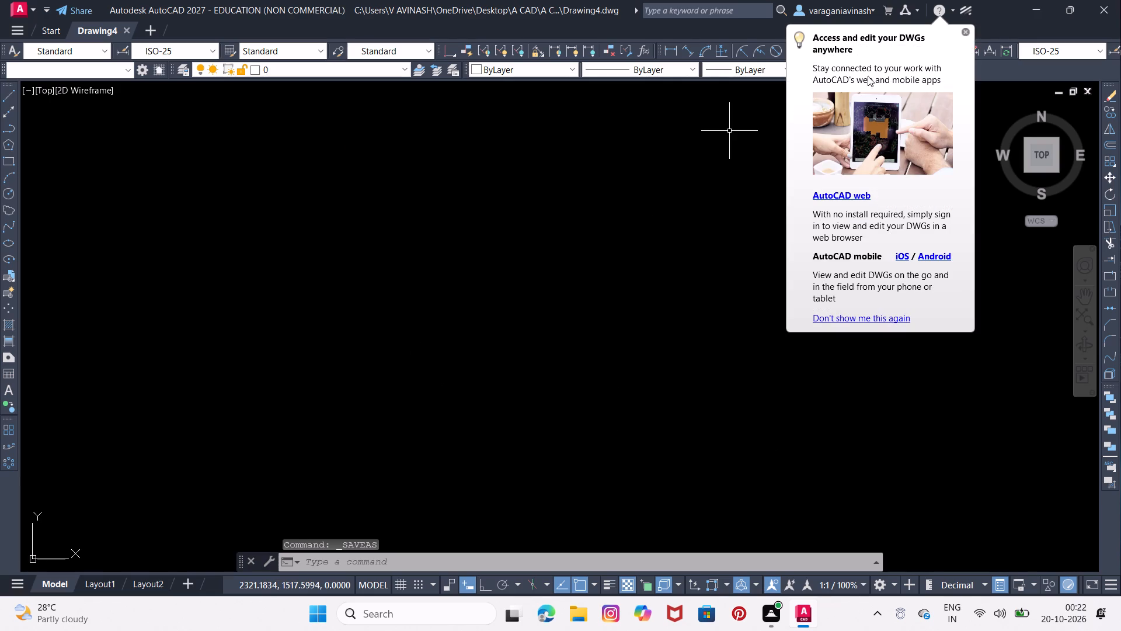
pyautogui.click(967, 37)
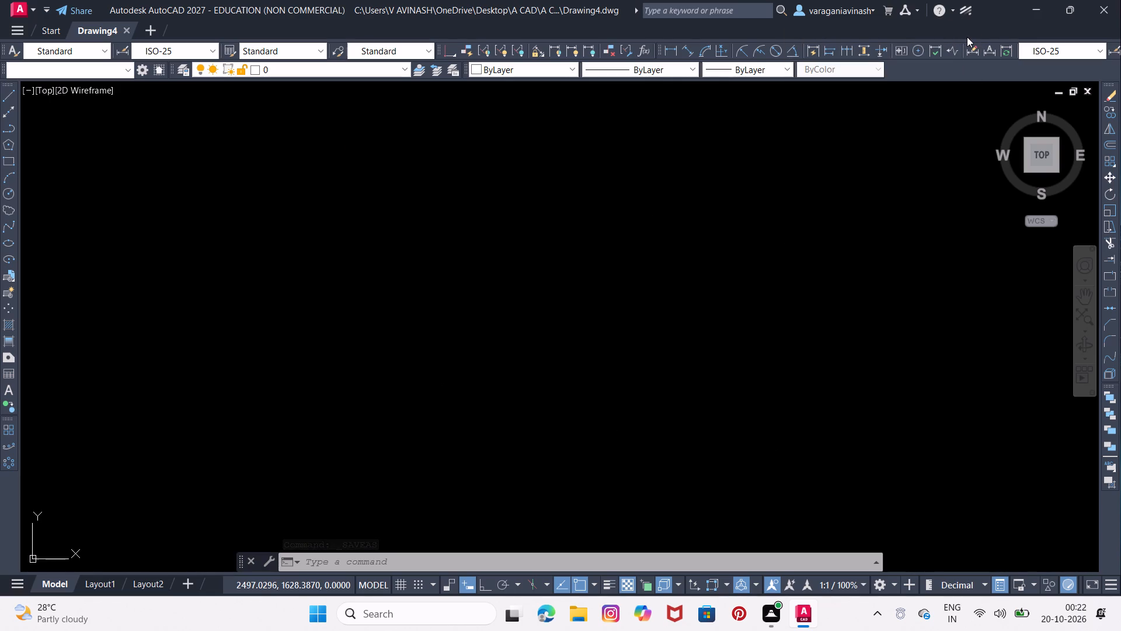
# Turn on Ortho mode.
pyautogui.press('F8')
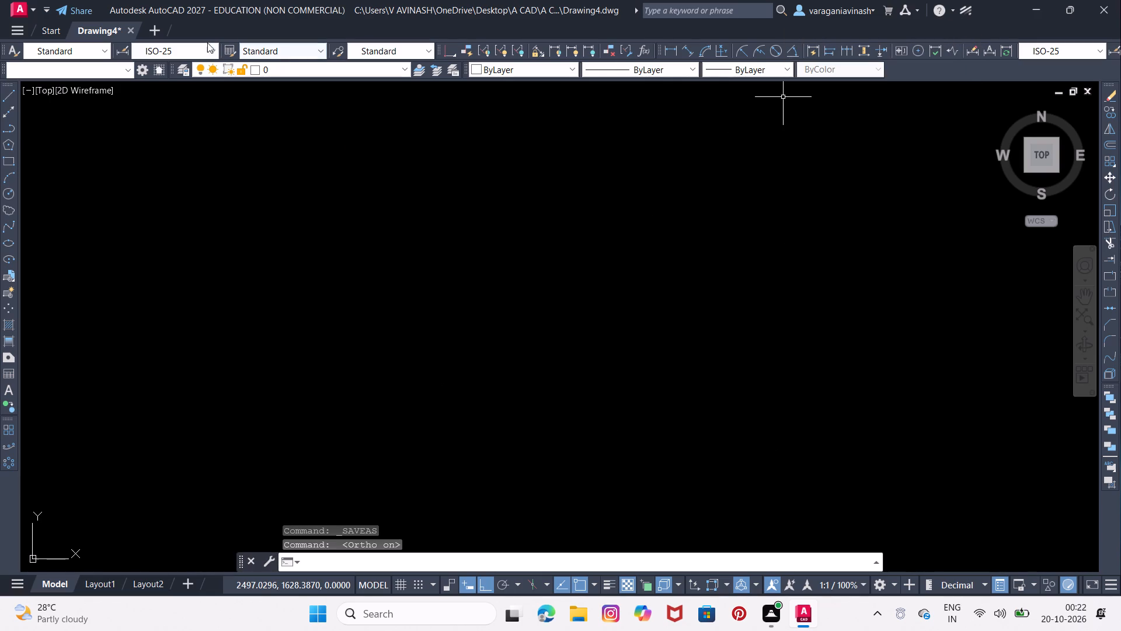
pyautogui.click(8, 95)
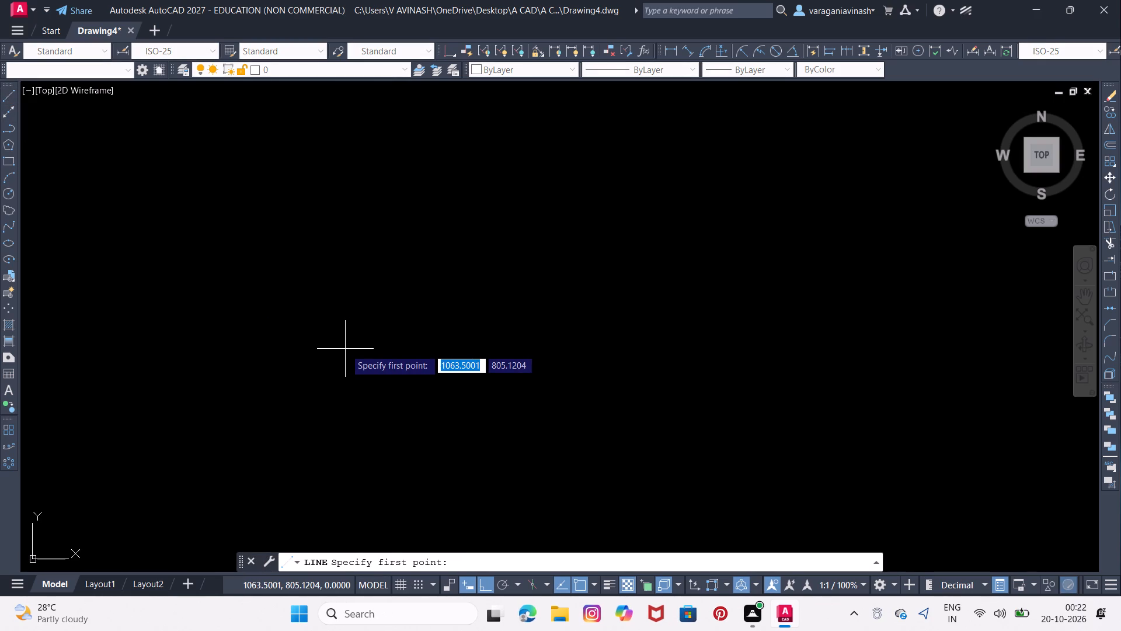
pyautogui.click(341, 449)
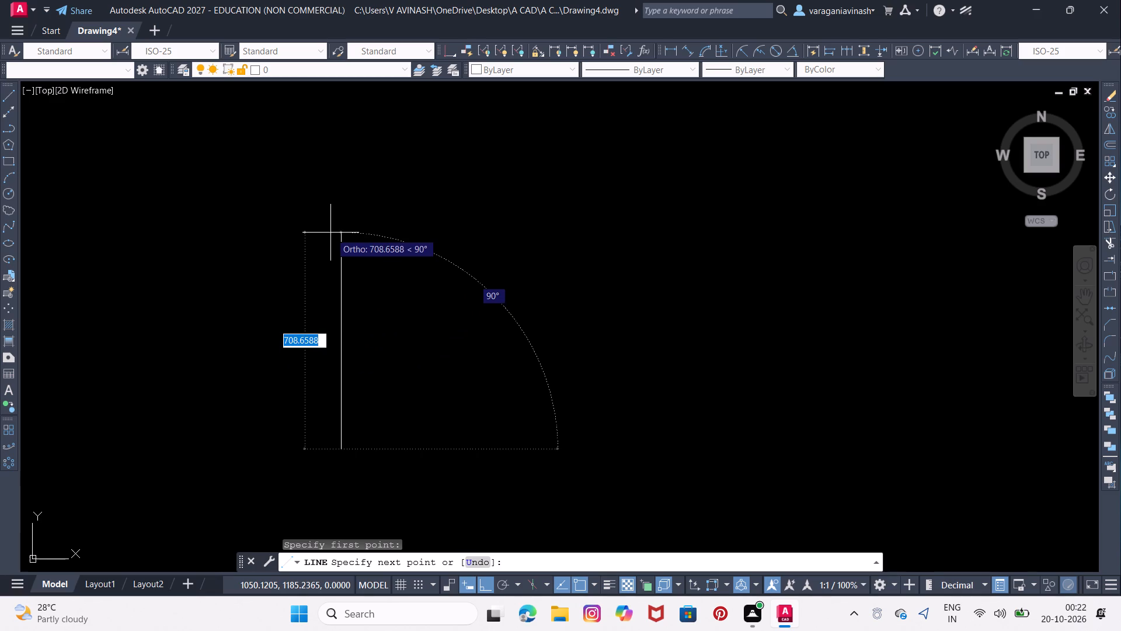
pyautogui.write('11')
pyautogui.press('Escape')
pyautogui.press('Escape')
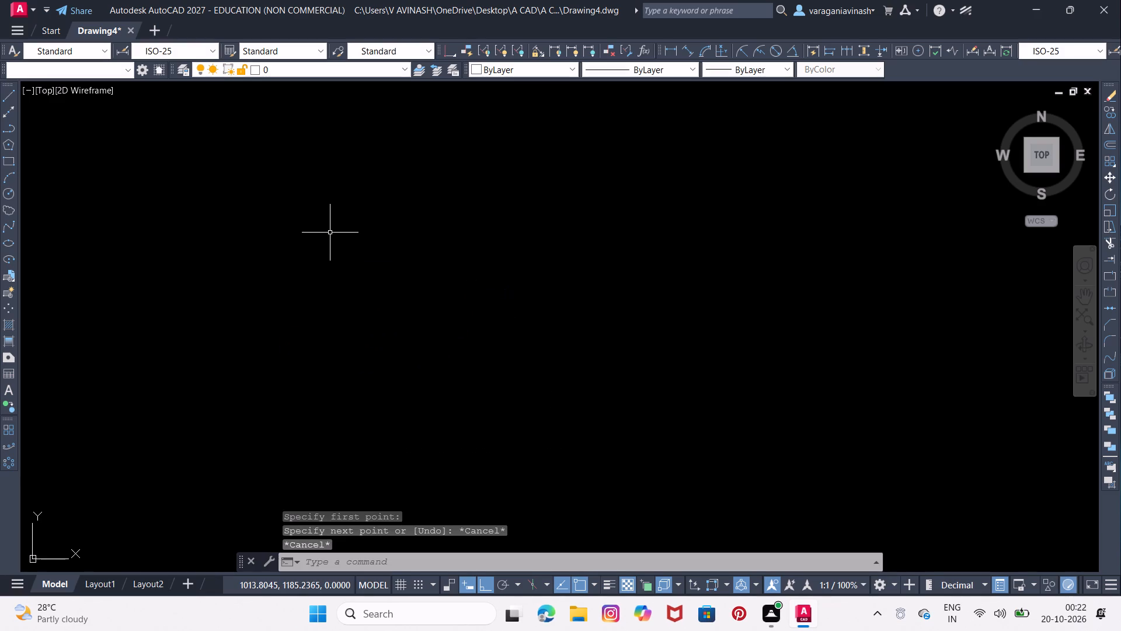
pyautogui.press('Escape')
# Set the drawing units to Engineering length, inches insertion scale, 0.000 angle precision and International lighting.
pyautogui.write('UN')
pyautogui.press('Return')
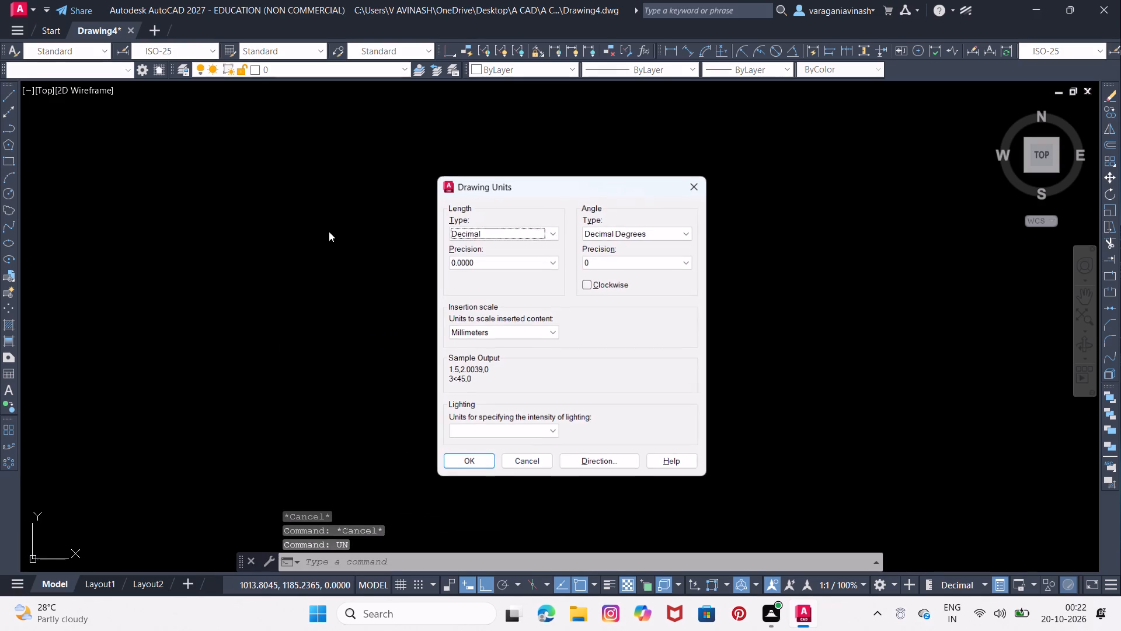
pyautogui.click(493, 235)
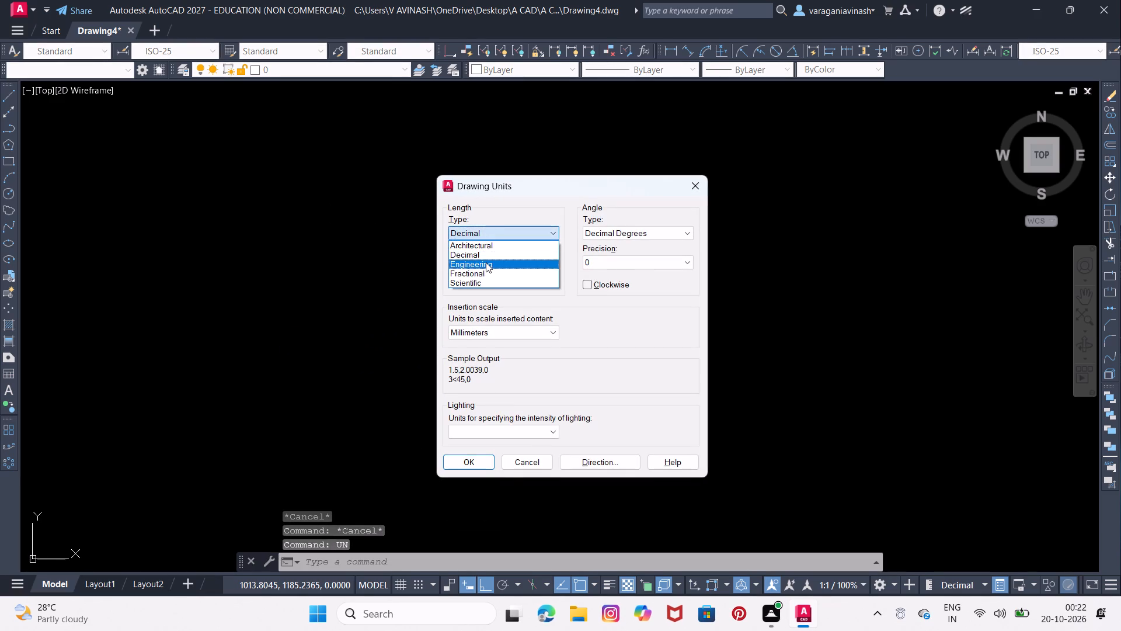
pyautogui.click(486, 262)
pyautogui.click(507, 335)
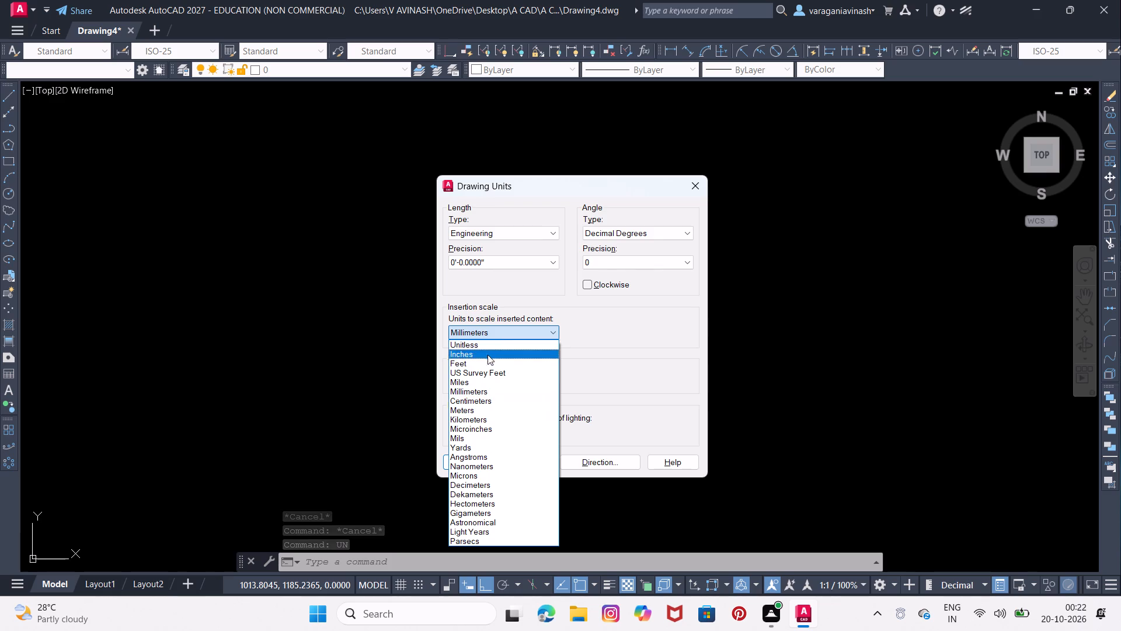
pyautogui.click(485, 356)
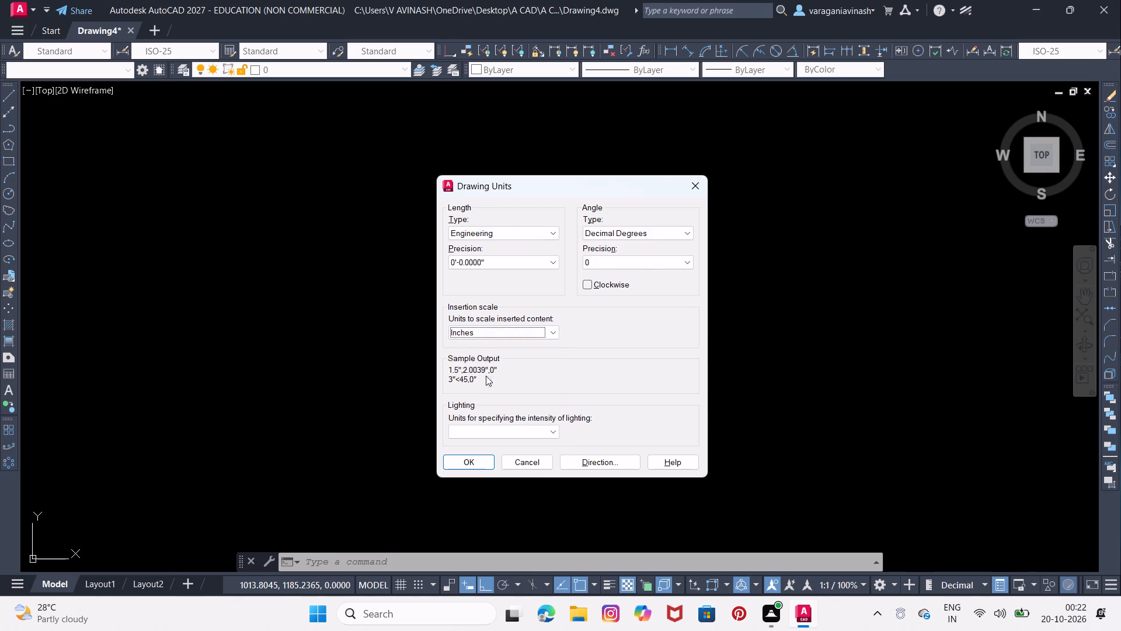
pyautogui.click(634, 266)
pyautogui.click(606, 301)
pyautogui.click(511, 434)
pyautogui.click(496, 448)
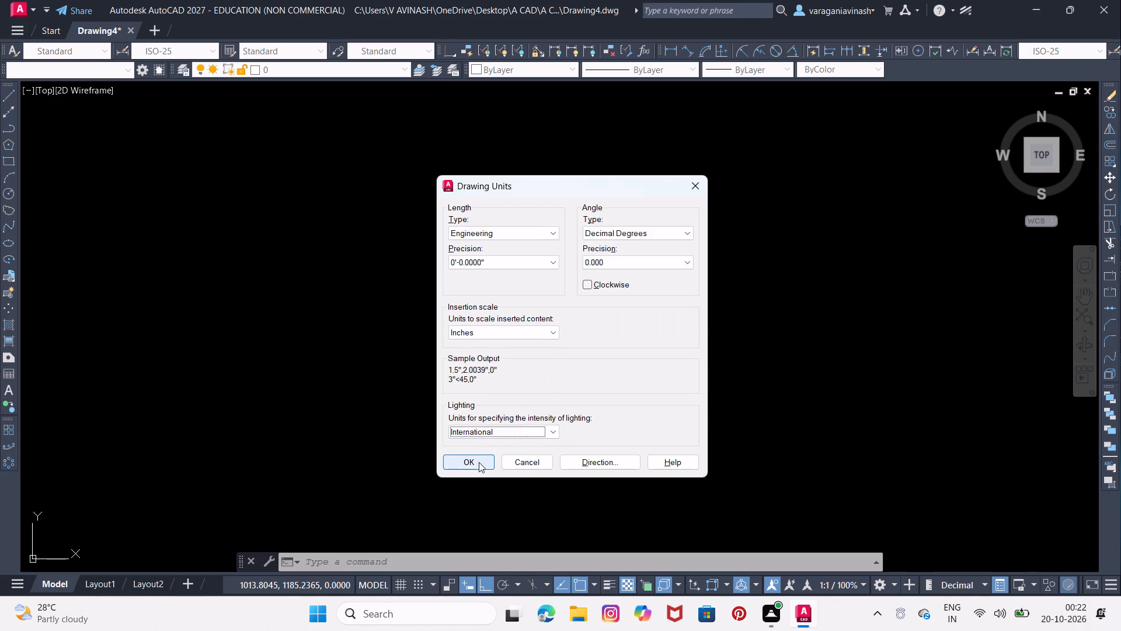
pyautogui.click(479, 462)
# Modify the ISO-25 dimension style's primary units to a period decimal separator and Engineering unit format.
pyautogui.press('d')
pyautogui.press('Return')
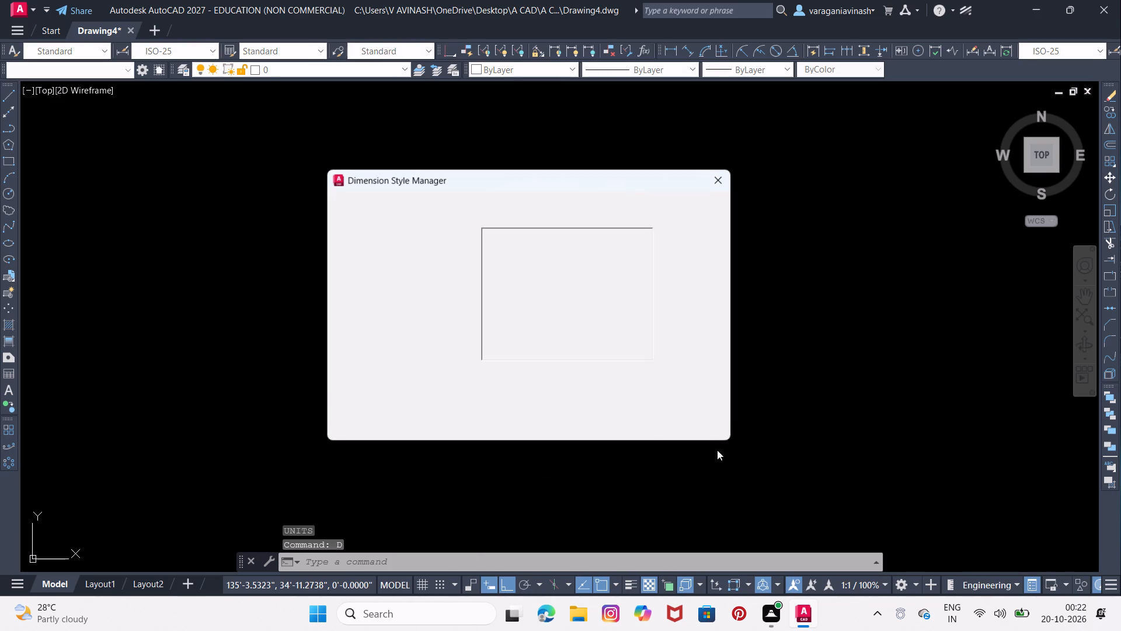
pyautogui.click(698, 285)
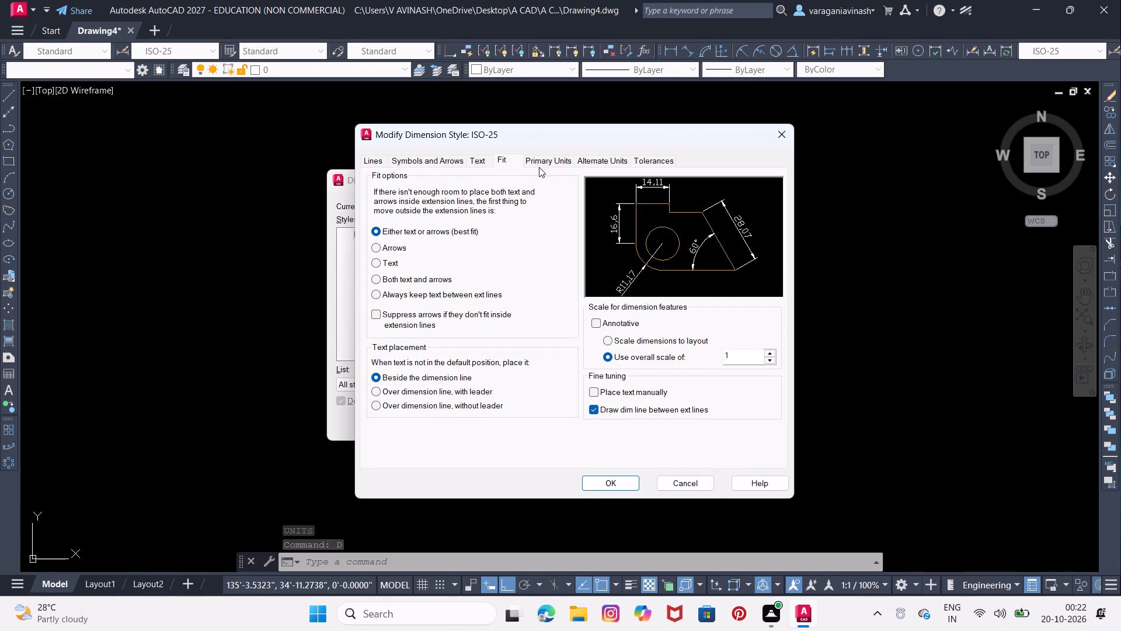
pyautogui.click(551, 164)
pyautogui.click(522, 189)
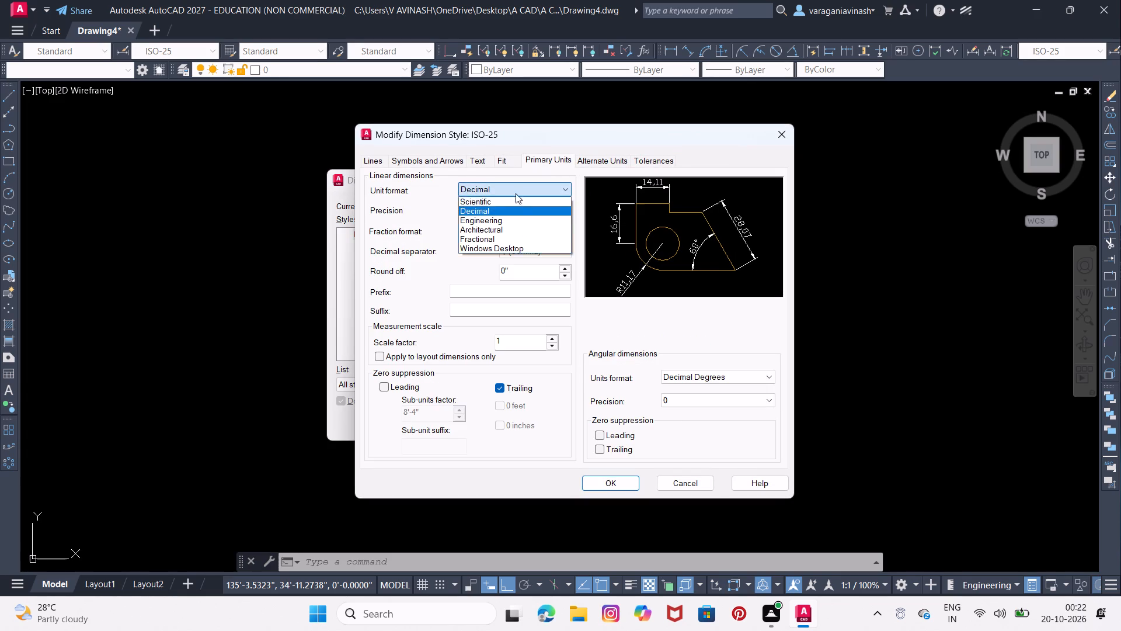
pyautogui.click(497, 221)
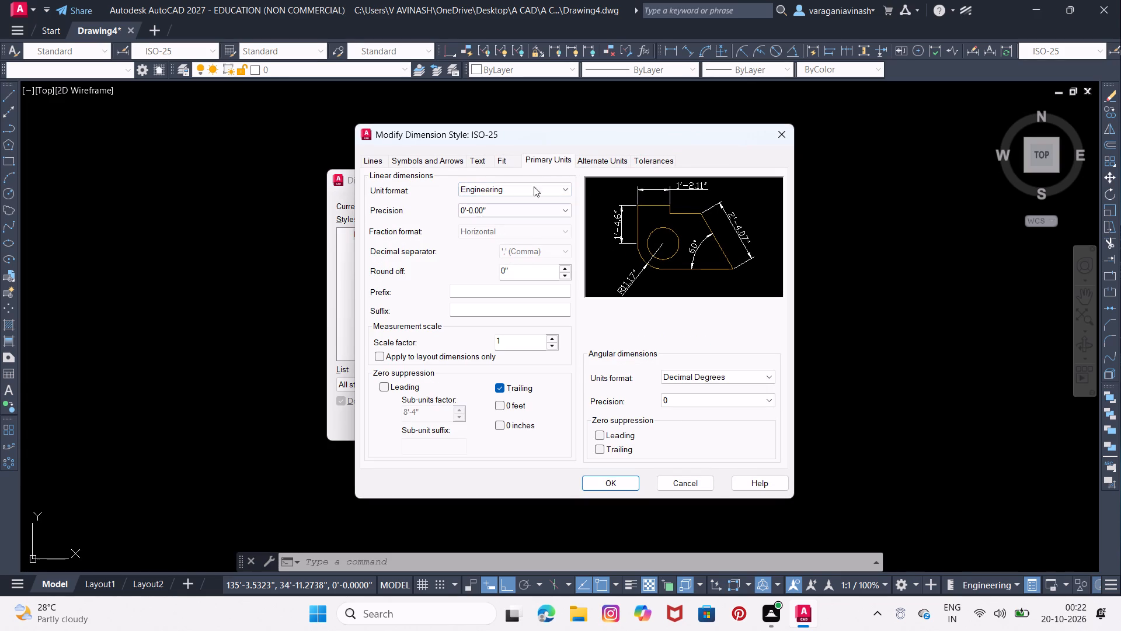
pyautogui.click(506, 188)
pyautogui.click(495, 206)
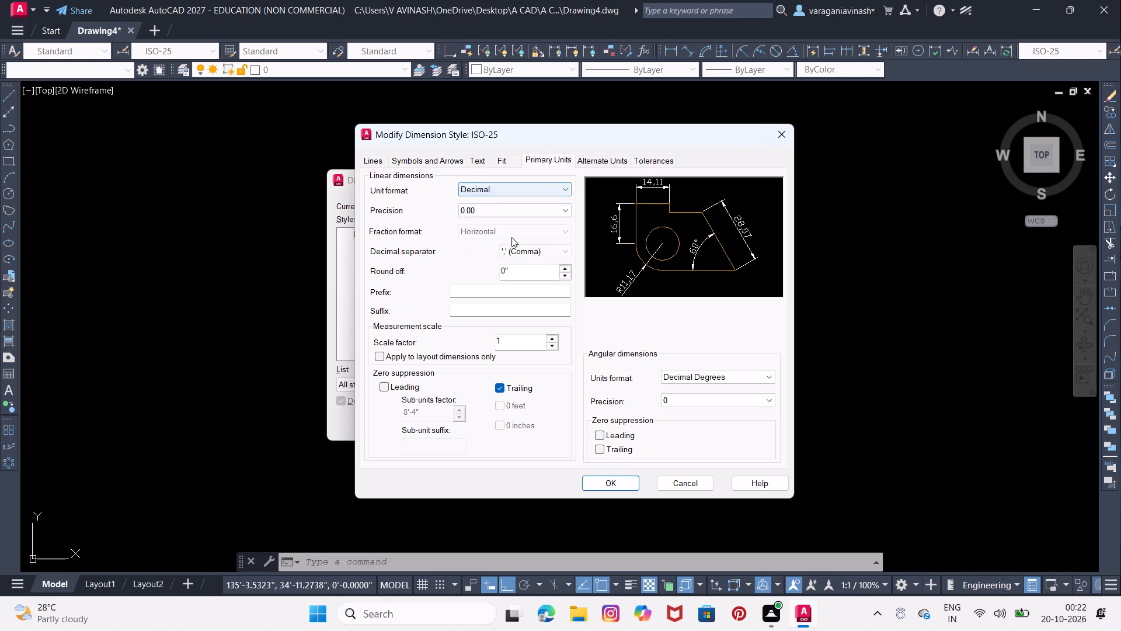
pyautogui.click(523, 252)
pyautogui.click(524, 260)
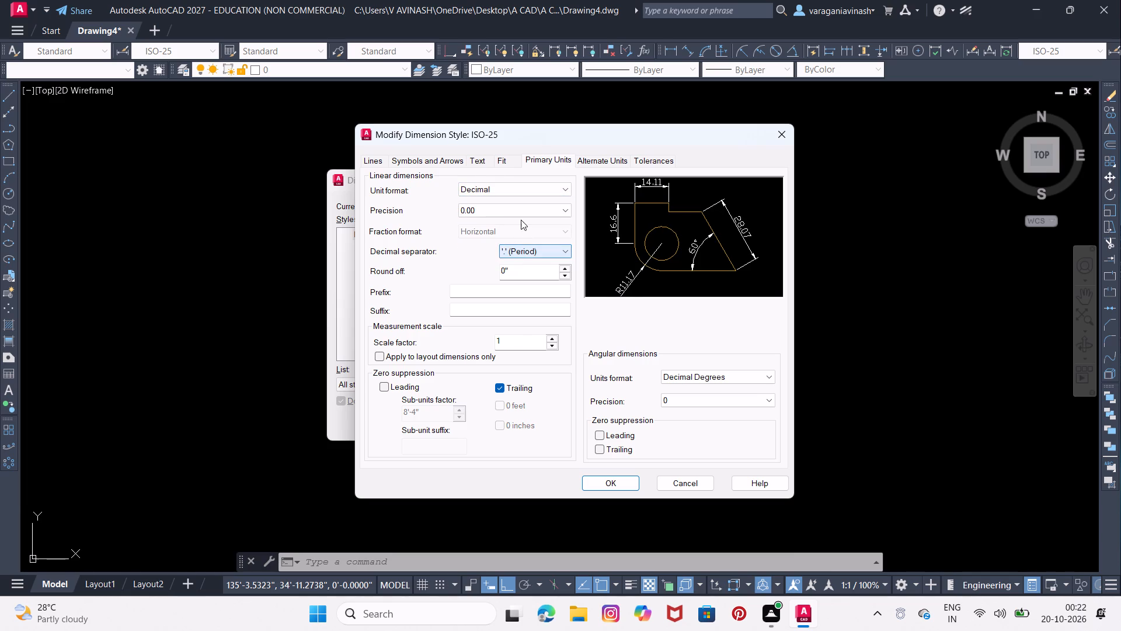
pyautogui.click(520, 192)
pyautogui.click(497, 223)
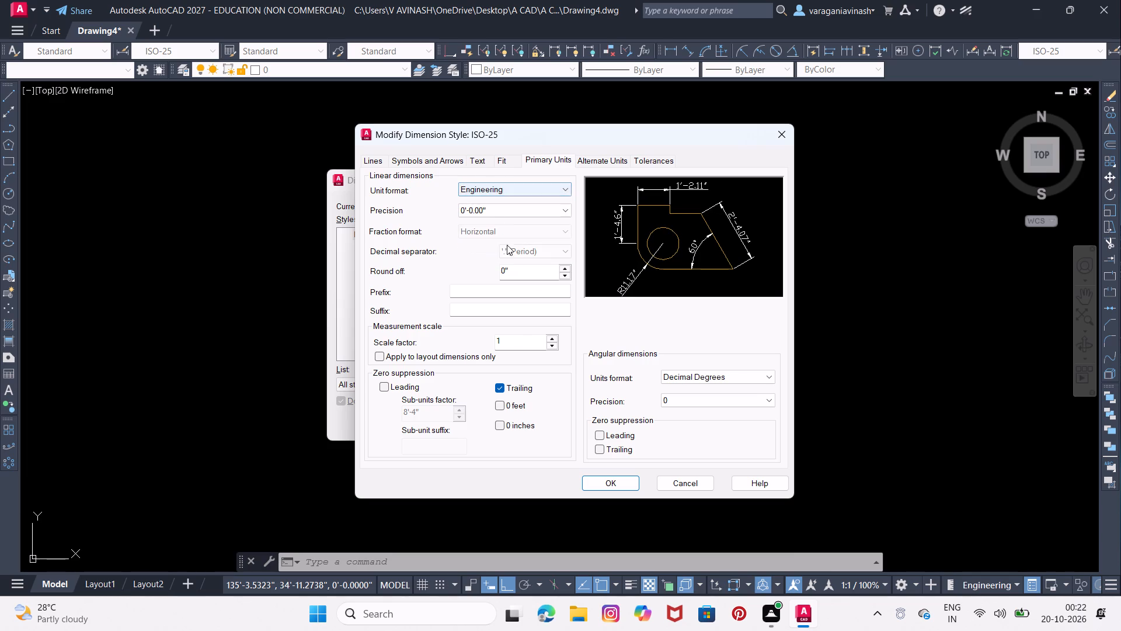
pyautogui.click(514, 160)
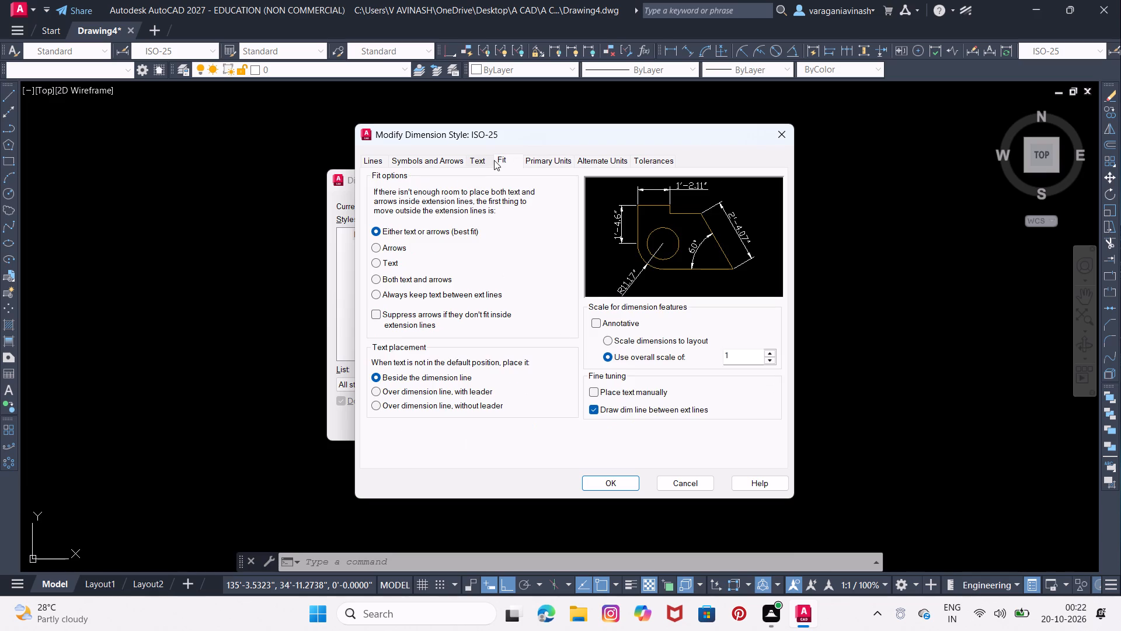
pyautogui.click(545, 163)
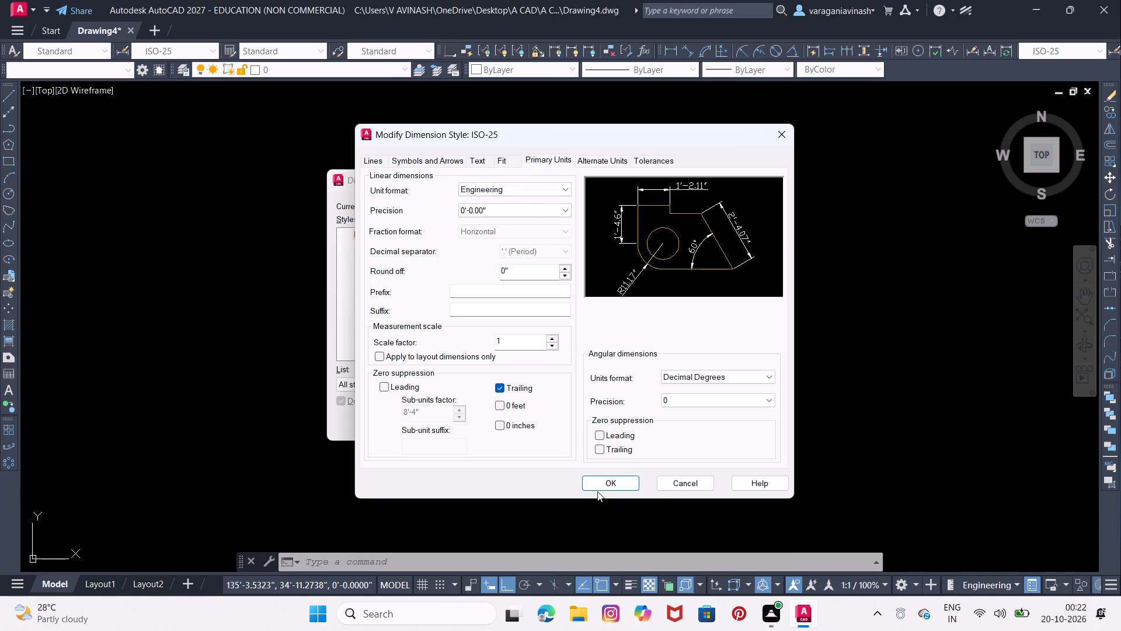
pyautogui.click(603, 481)
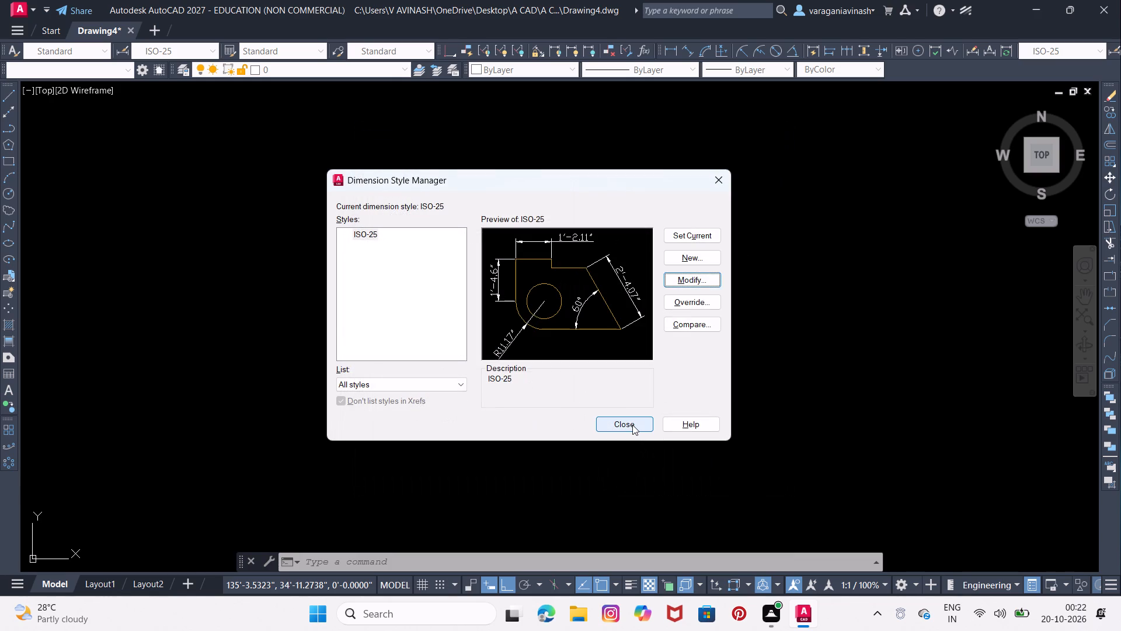
# Make ISO-25 the current dimension style and close the Dimension Style Manager.
pyautogui.click(677, 236)
pyautogui.click(630, 425)
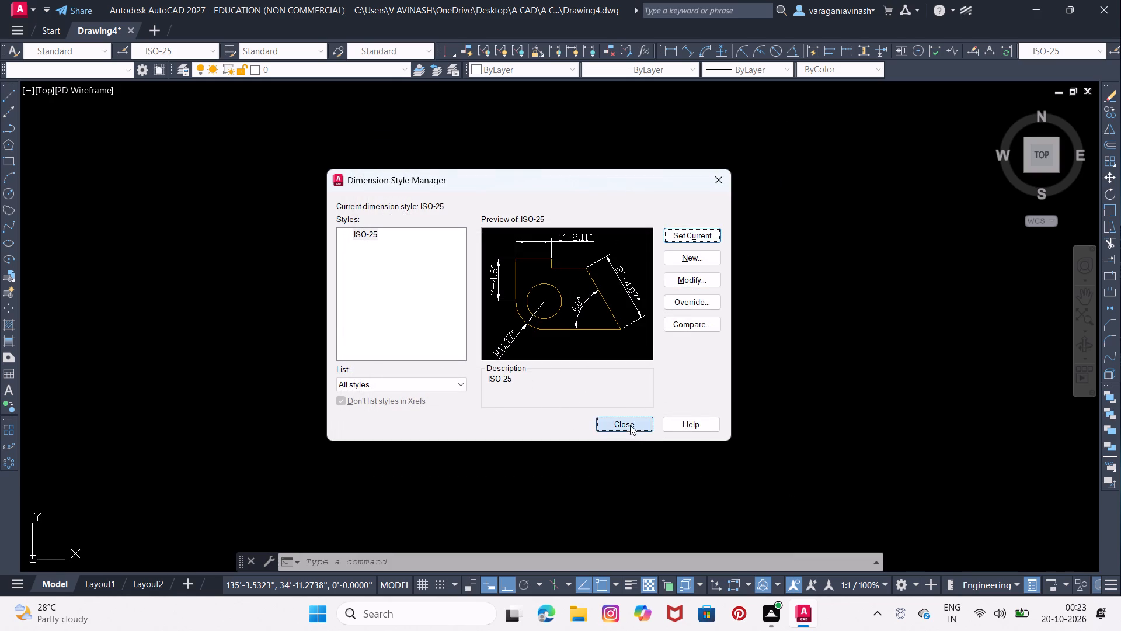
# Draw a closed rectangular room outline with lines, 11' high and 13' wide.
pyautogui.click(4, 98)
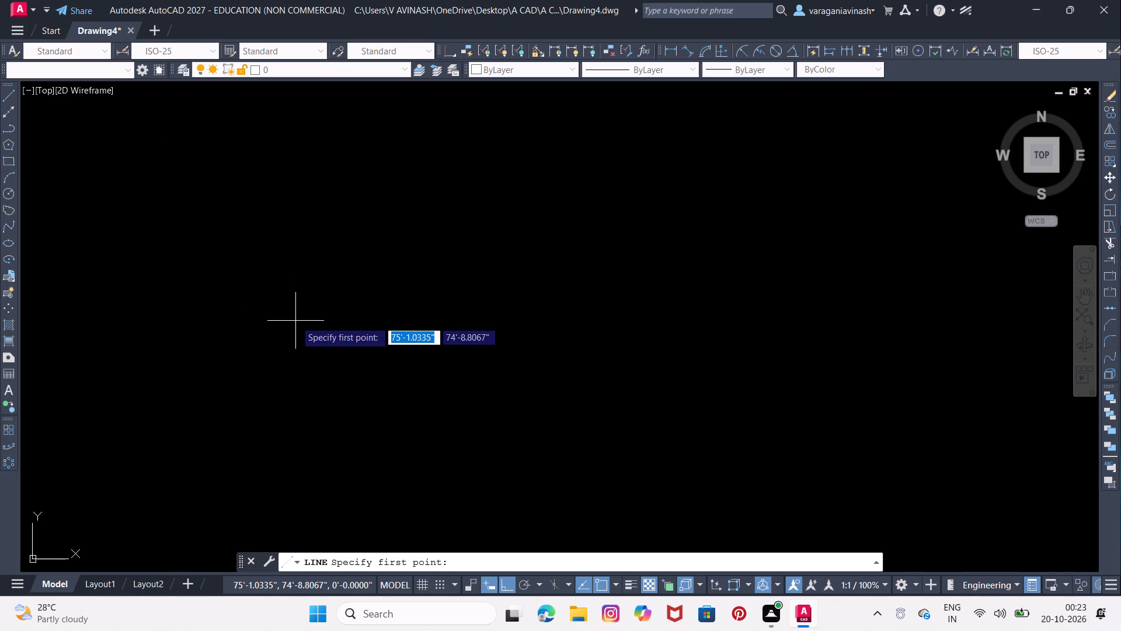
pyautogui.click(372, 443)
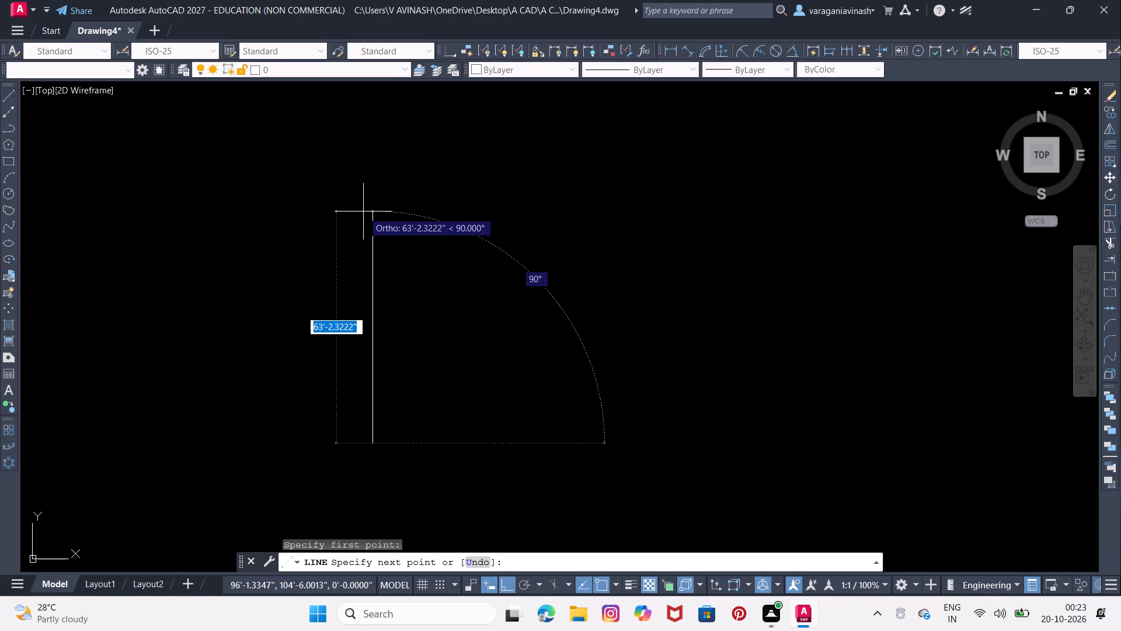
pyautogui.write("11'")
pyautogui.press('Return')
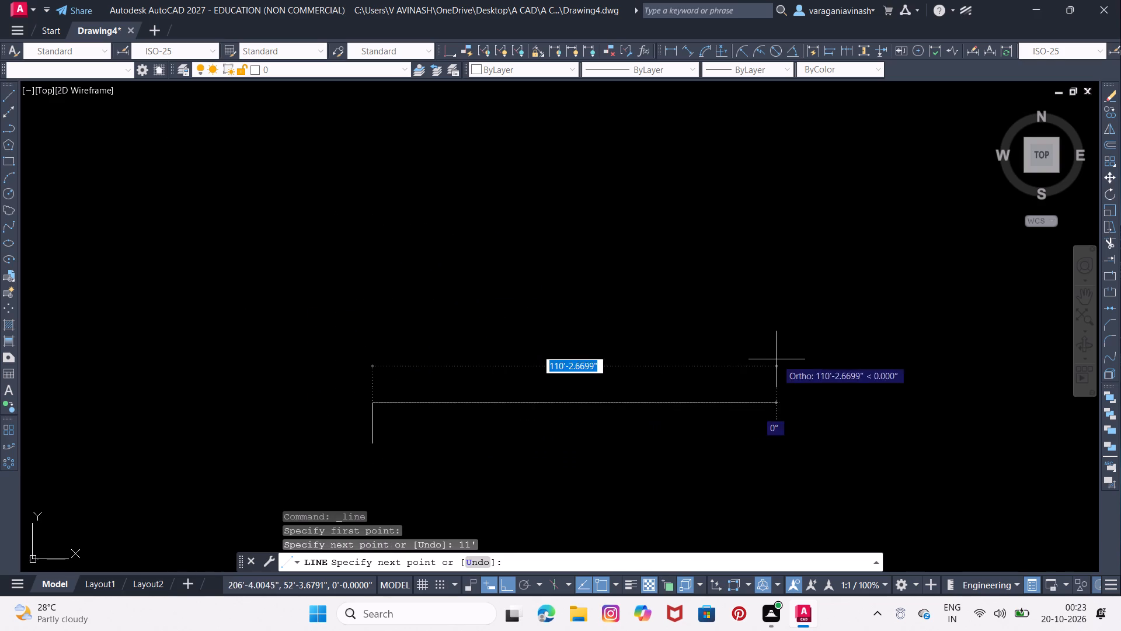
pyautogui.scroll(2, 448, 499)
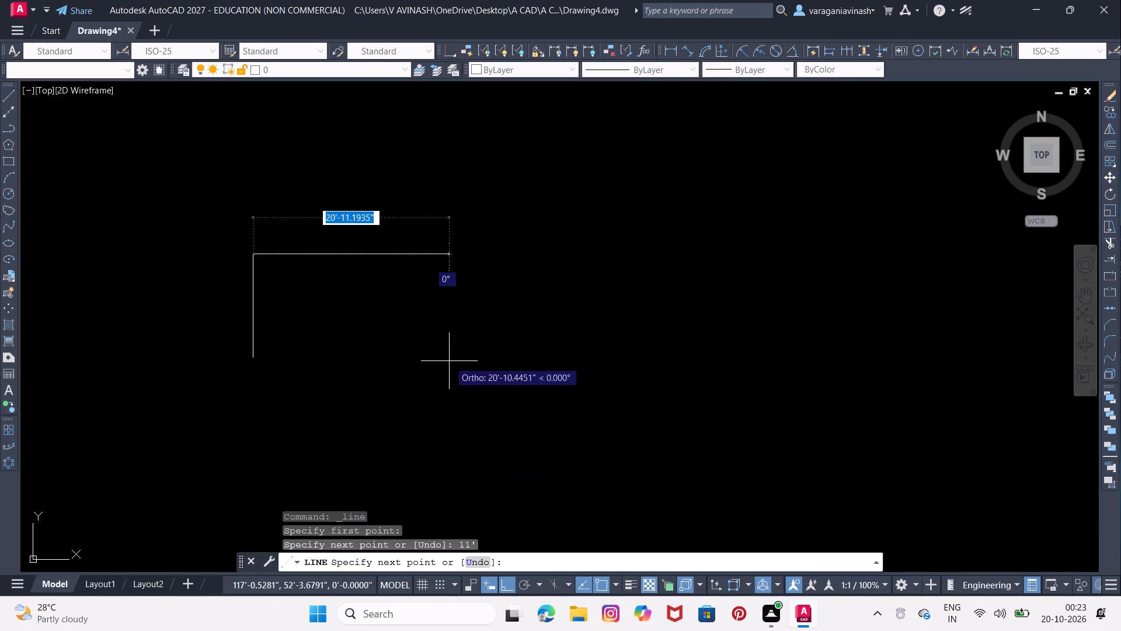
pyautogui.scroll(1, 255, 311)
pyautogui.moveTo(380, 252); pyautogui.dragTo(530, 229, button='middle')
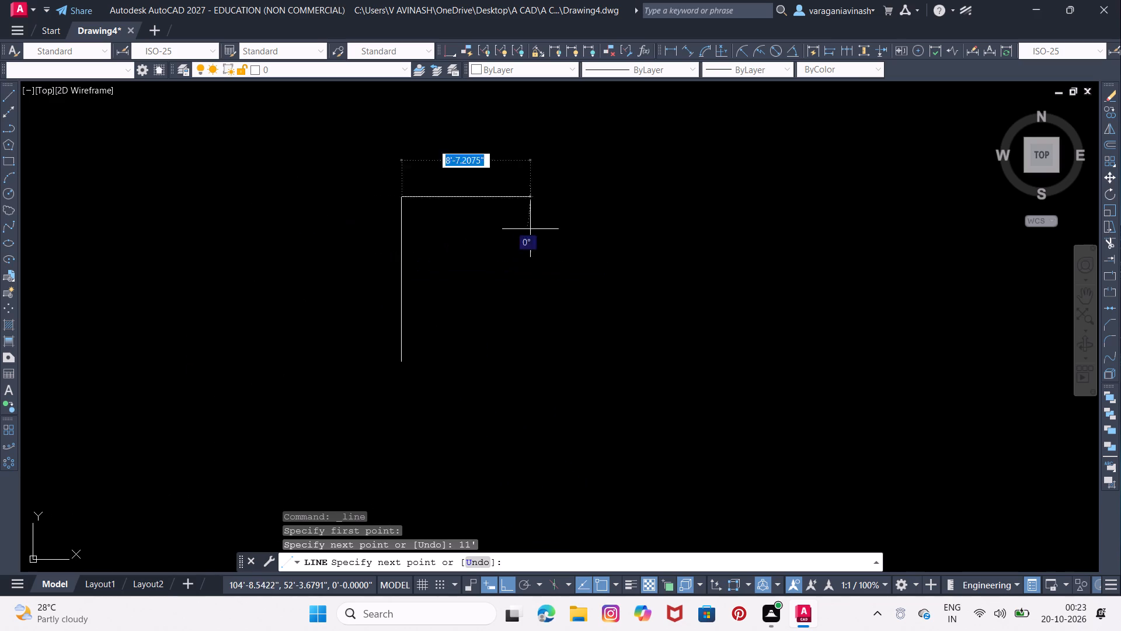
pyautogui.scroll(1, 530, 228)
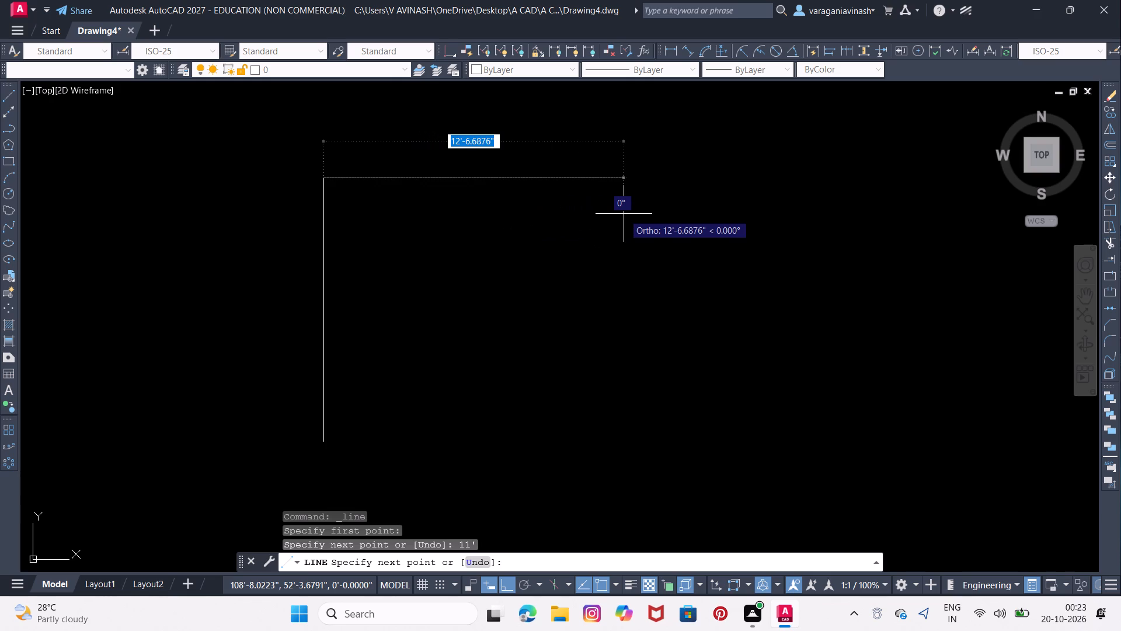
pyautogui.write('13')
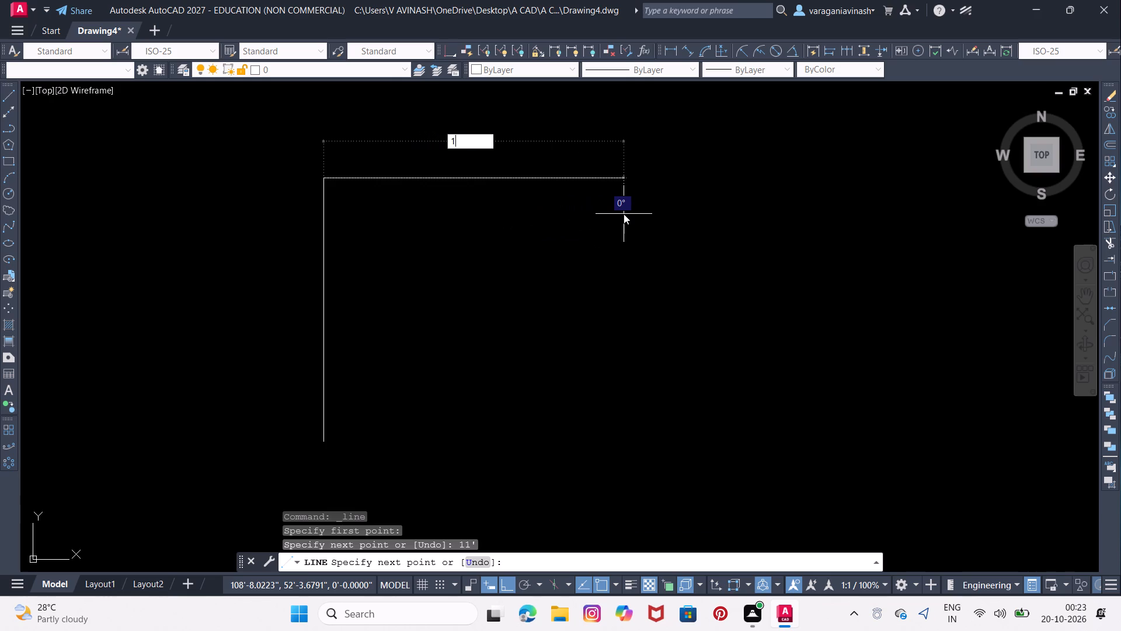
pyautogui.press("'")
pyautogui.press('Return')
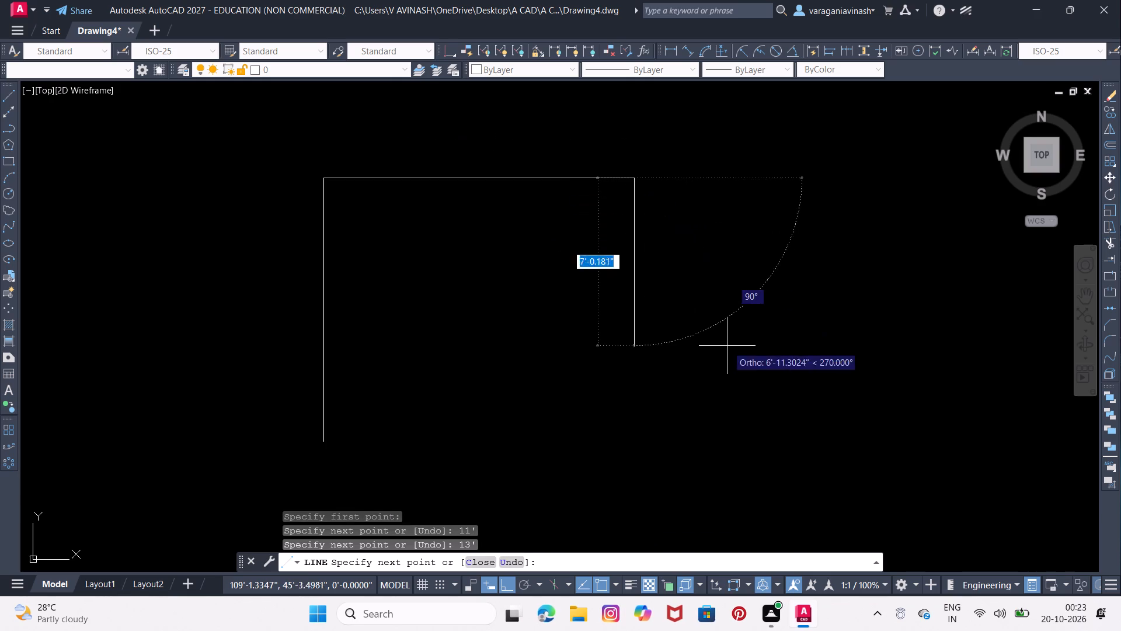
pyautogui.click(459, 443)
pyautogui.click(328, 443)
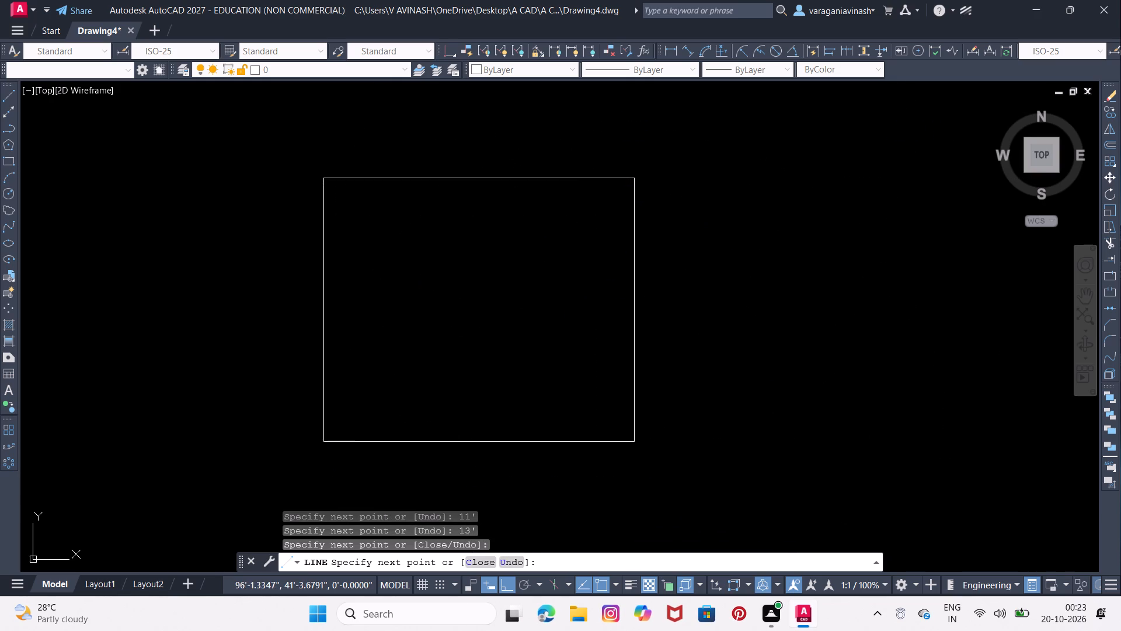
pyautogui.press('Escape')
pyautogui.press('Escape')
# Offset the room's left and bottom lines outward by 9" for the outer wall faces.
pyautogui.moveTo(428, 356); pyautogui.dragTo(402, 360, button='middle')
pyautogui.press('o')
pyautogui.press('Return')
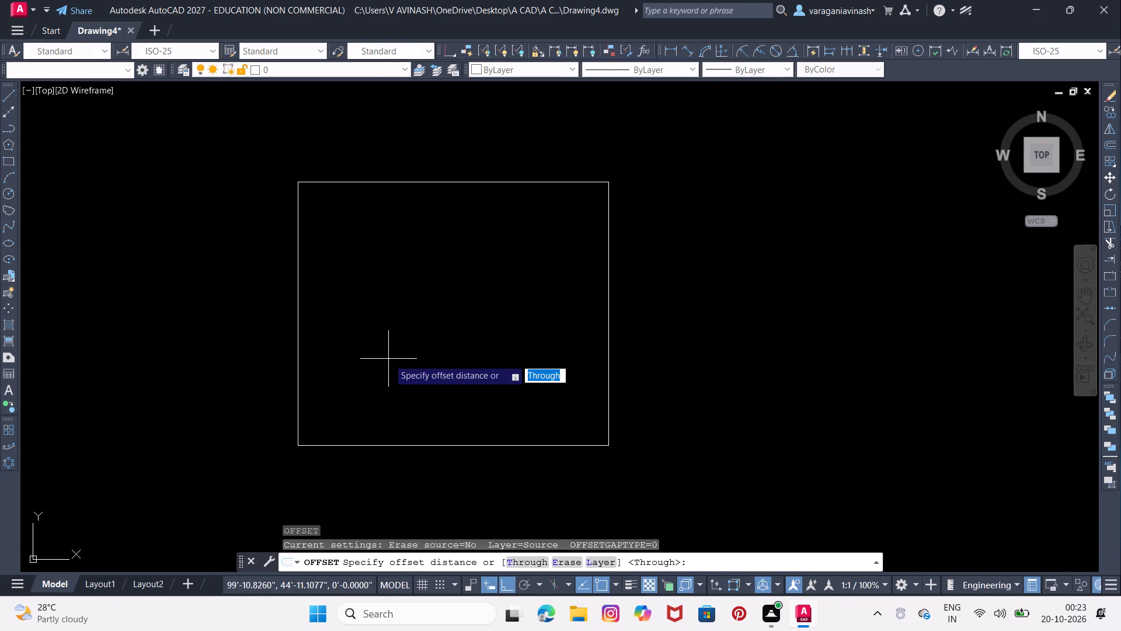
pyautogui.write("0'9")
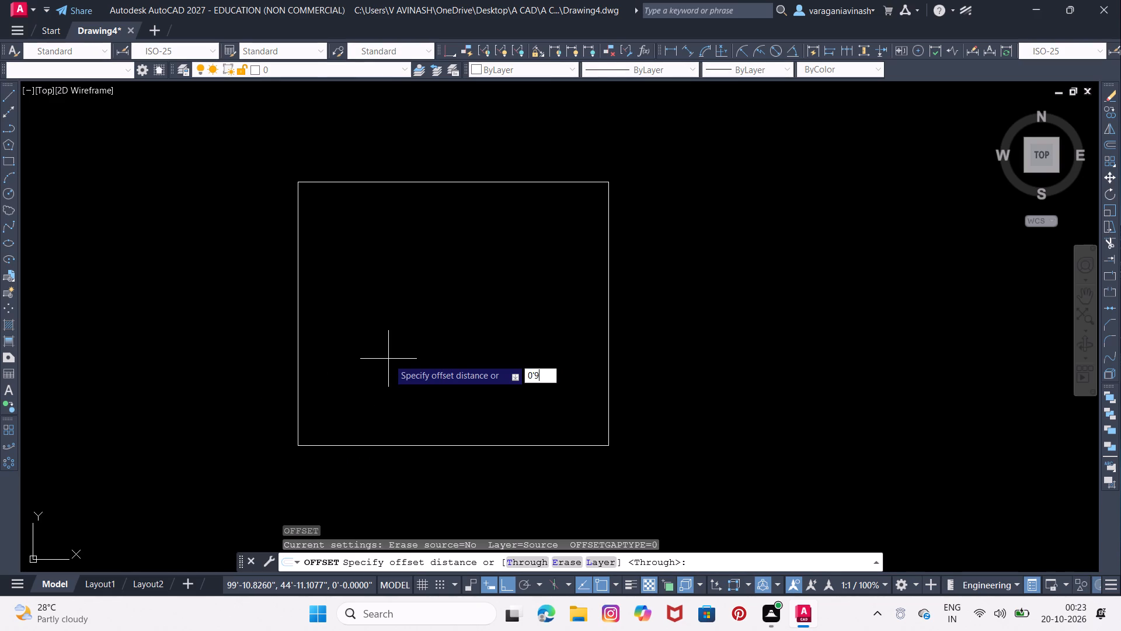
pyautogui.press('Return')
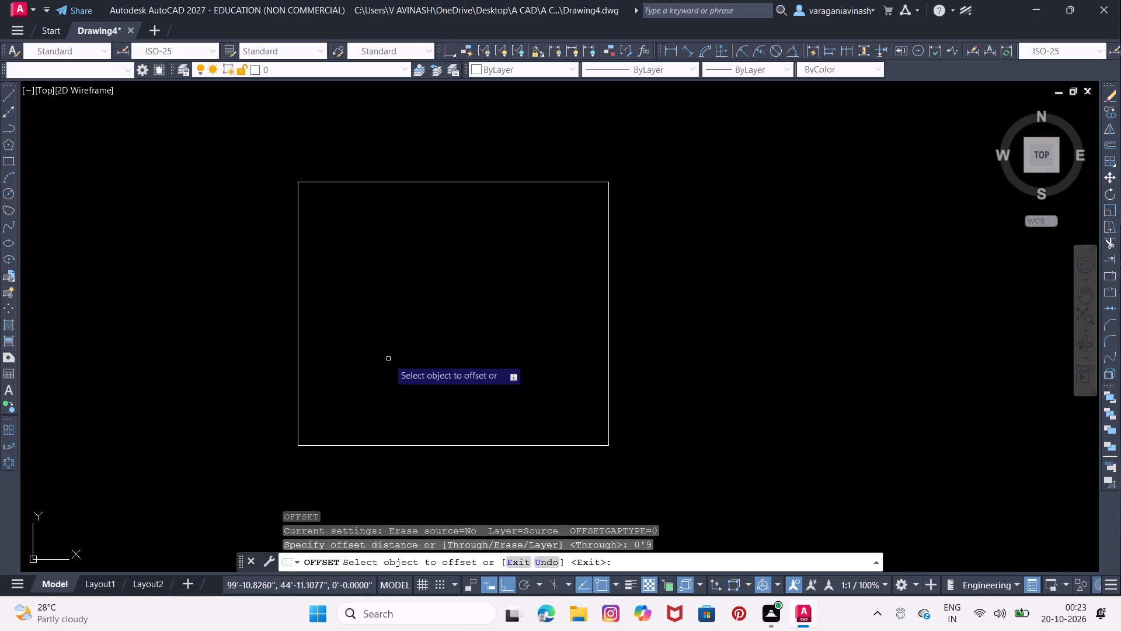
pyautogui.click(296, 278)
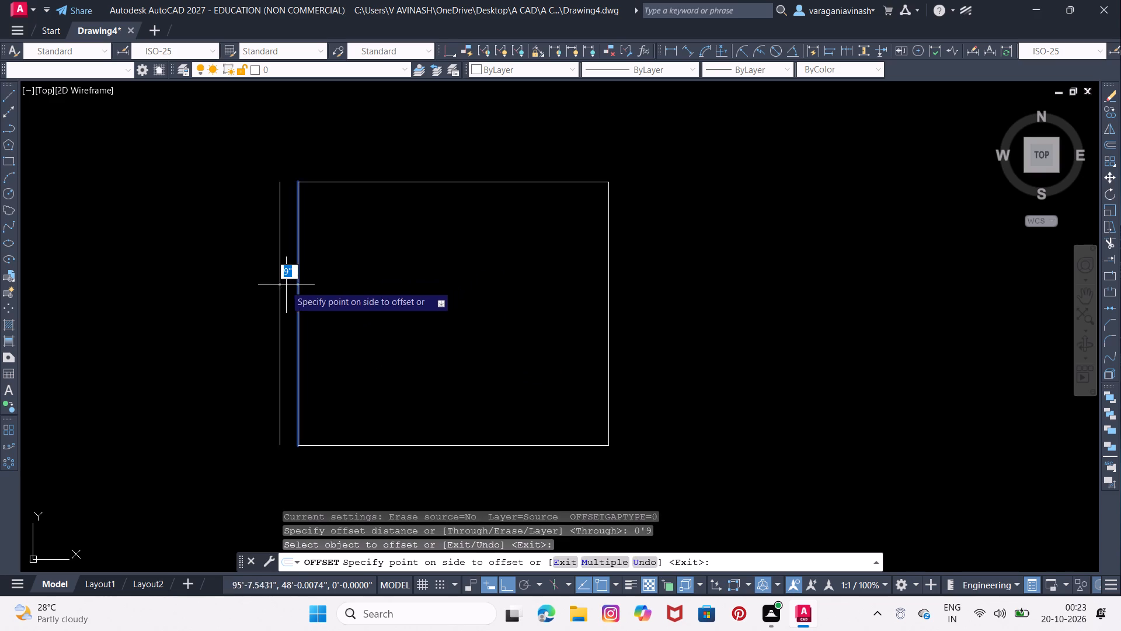
pyautogui.click(285, 285)
pyautogui.click(317, 445)
pyautogui.click(314, 481)
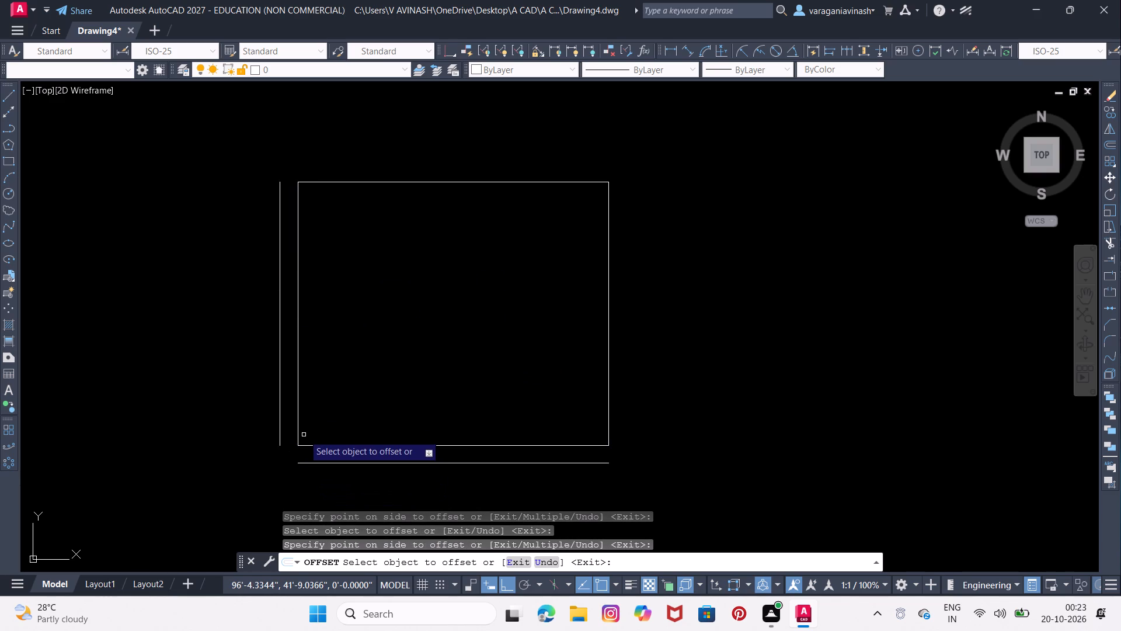
pyautogui.moveTo(360, 379); pyautogui.dragTo(360, 443, button='middle')
pyautogui.moveTo(375, 359); pyautogui.dragTo(364, 398, button='middle')
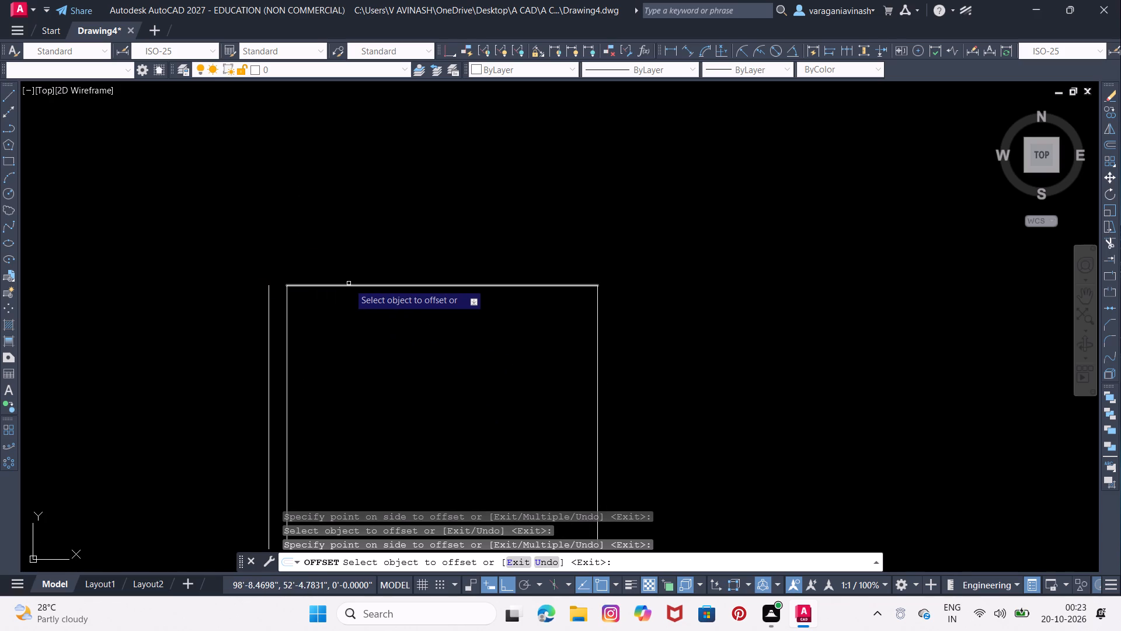
pyautogui.press('Escape')
pyautogui.press('Escape')
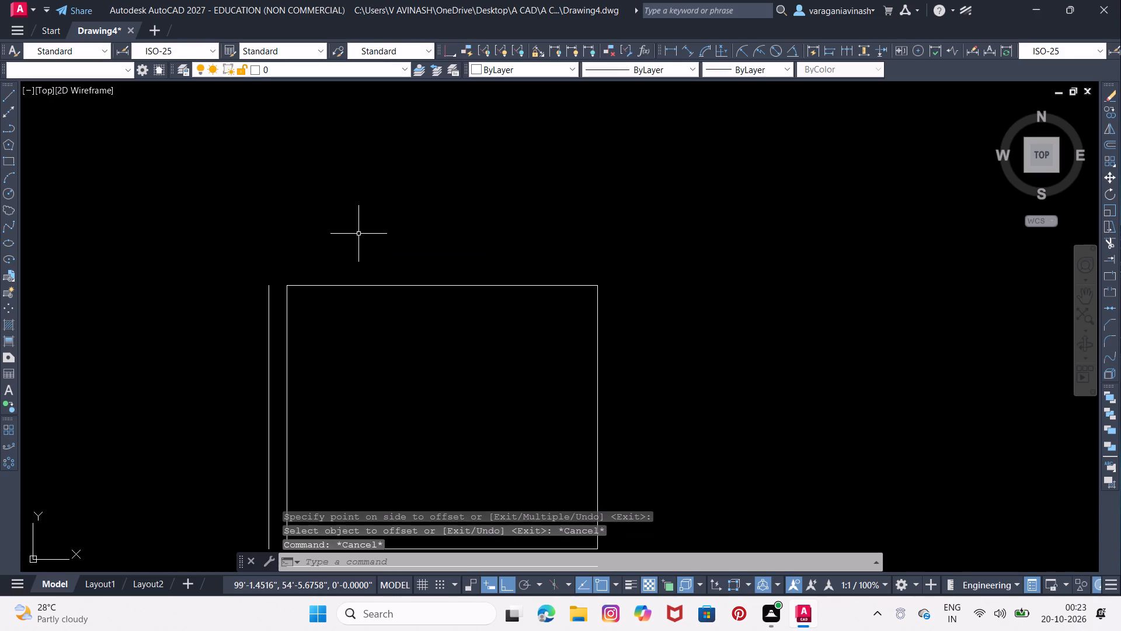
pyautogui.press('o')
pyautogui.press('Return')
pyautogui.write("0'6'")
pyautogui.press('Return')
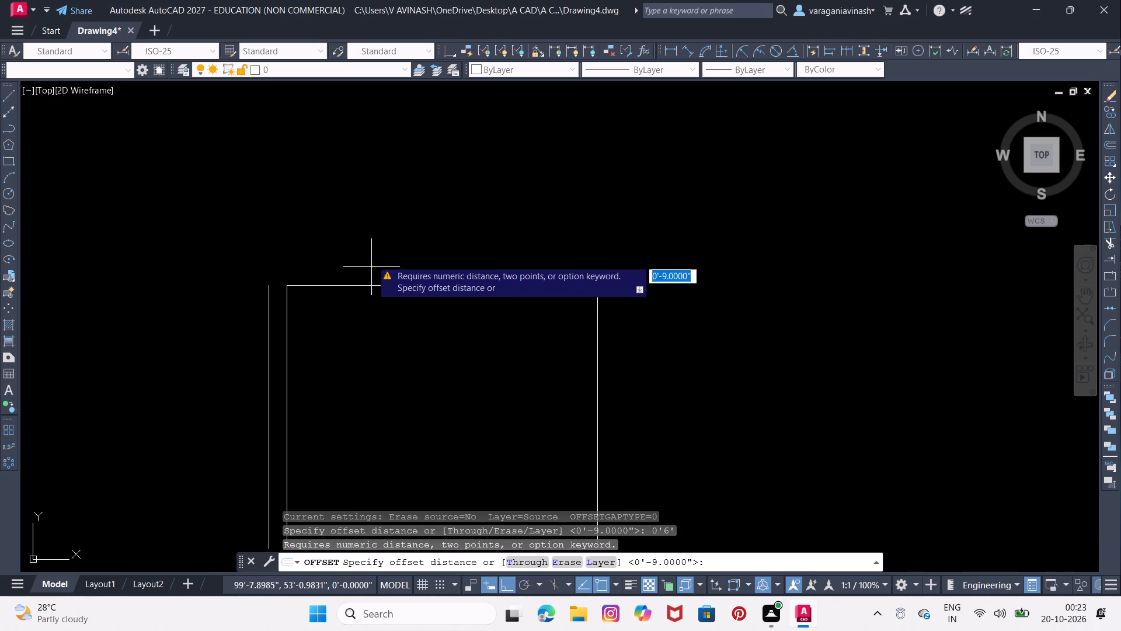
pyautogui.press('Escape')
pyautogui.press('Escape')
# Offset the room's top line upward by 6" for the partition wall.
pyautogui.press('o')
pyautogui.press('Return')
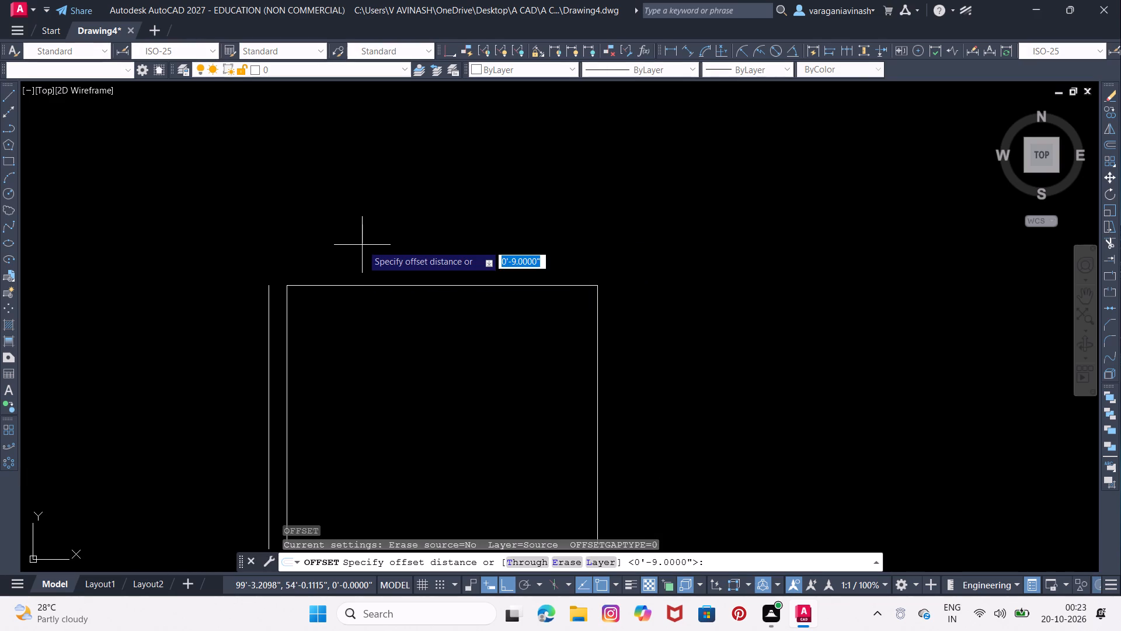
pyautogui.write("0'6")
pyautogui.press('Return')
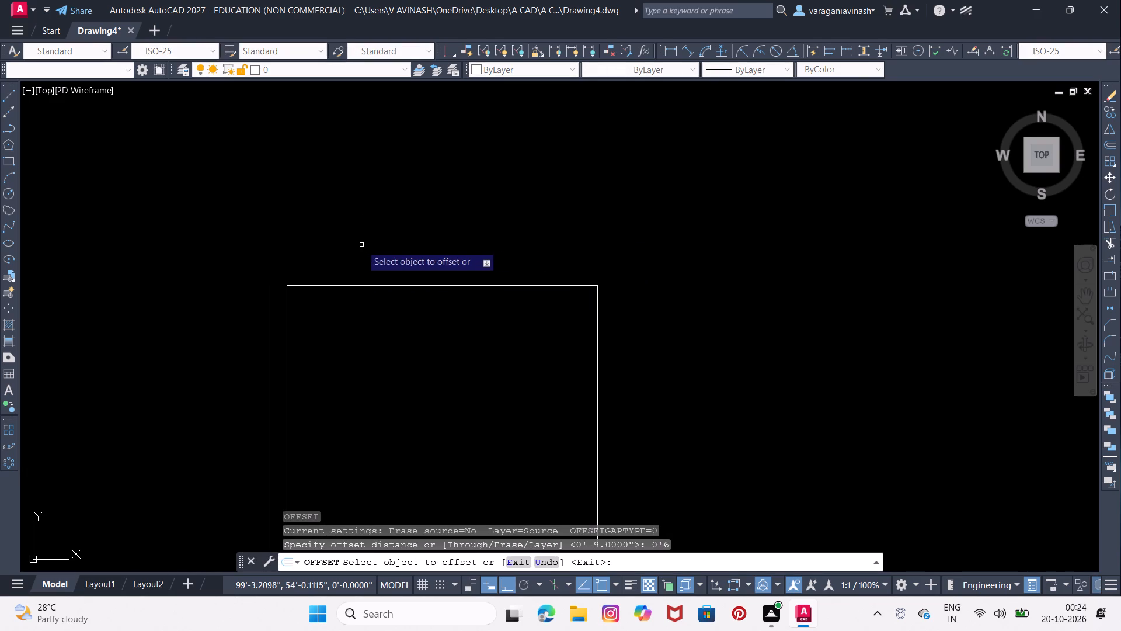
pyautogui.click(351, 283)
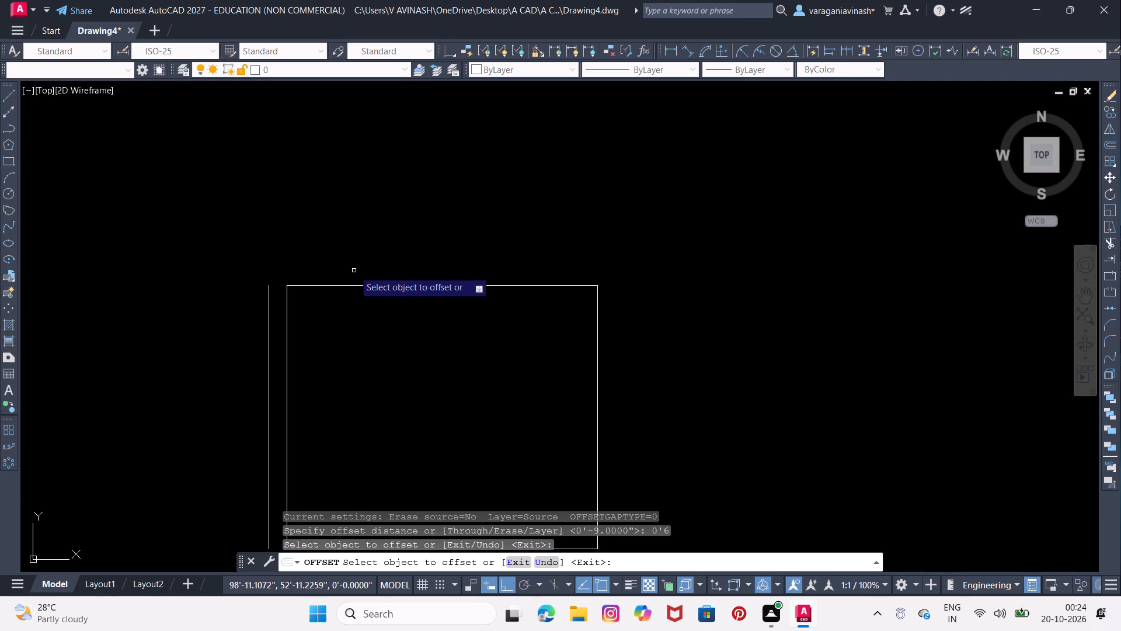
pyautogui.click(354, 269)
pyautogui.click(349, 286)
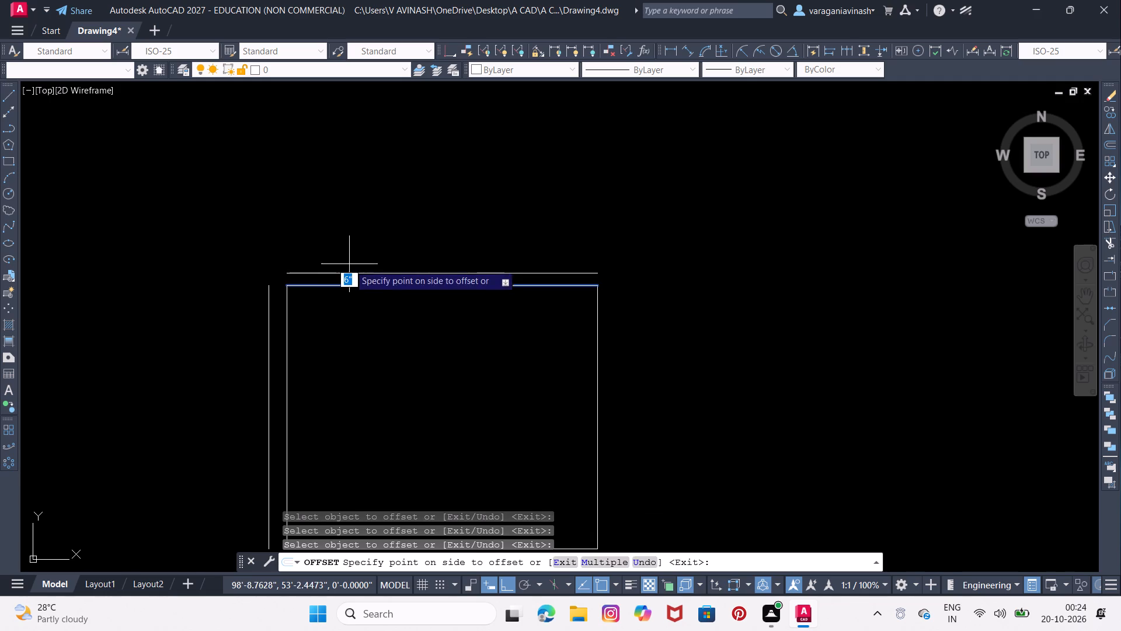
pyautogui.click(349, 264)
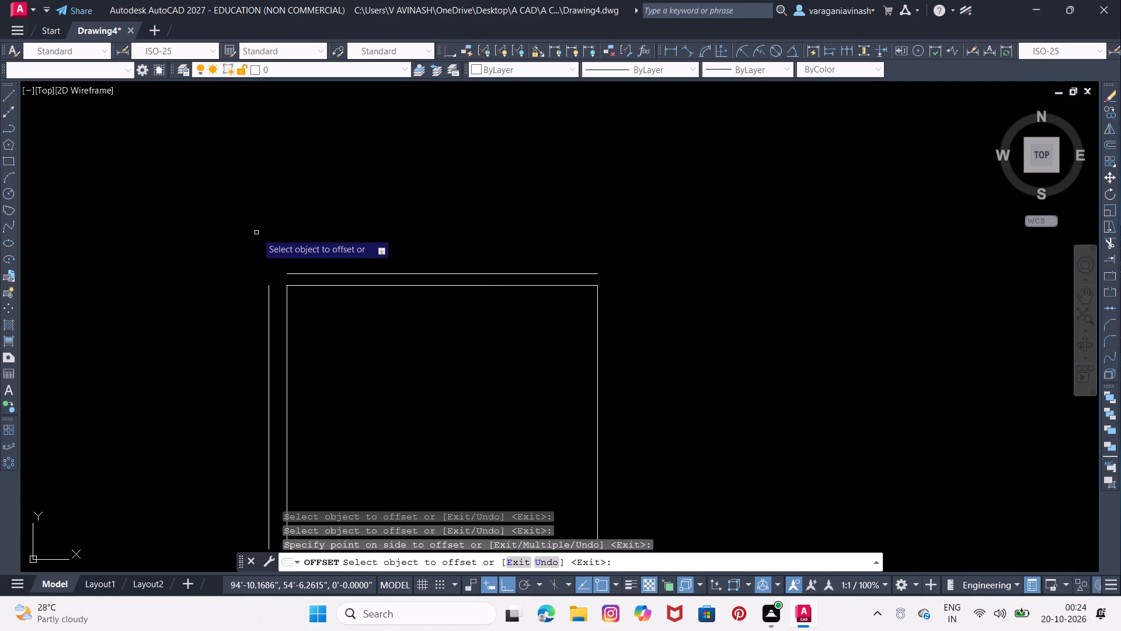
pyautogui.press('Escape')
pyautogui.press('Escape')
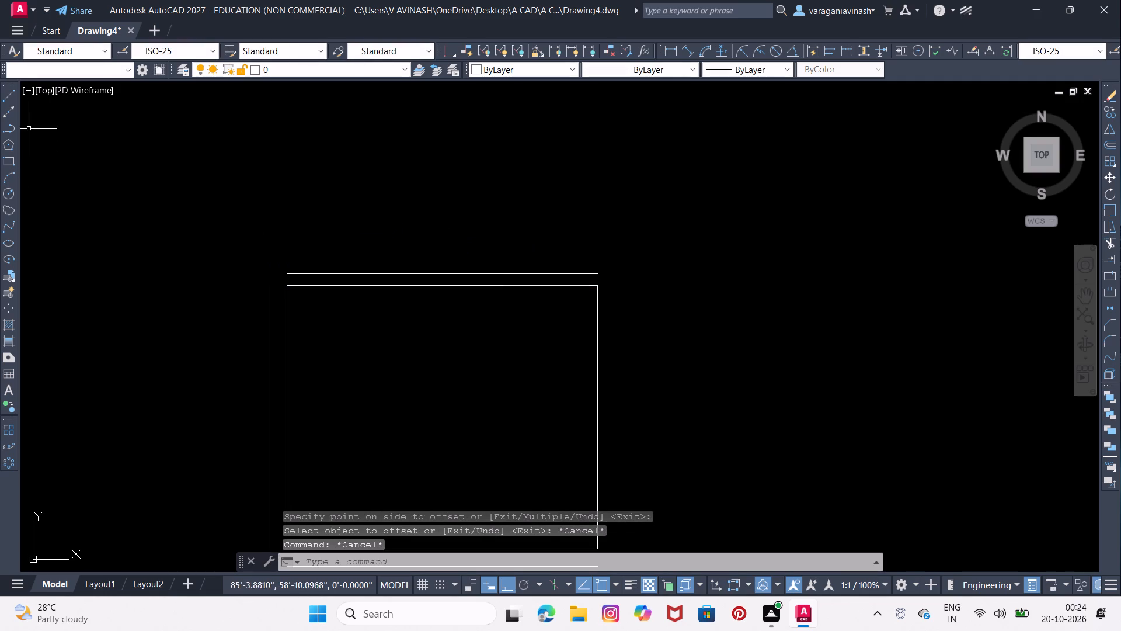
# Draw a second room's outline with lines above the 6" offset line, 11' high and 13' wide, ending at the offset line's right end.
pyautogui.click(11, 92)
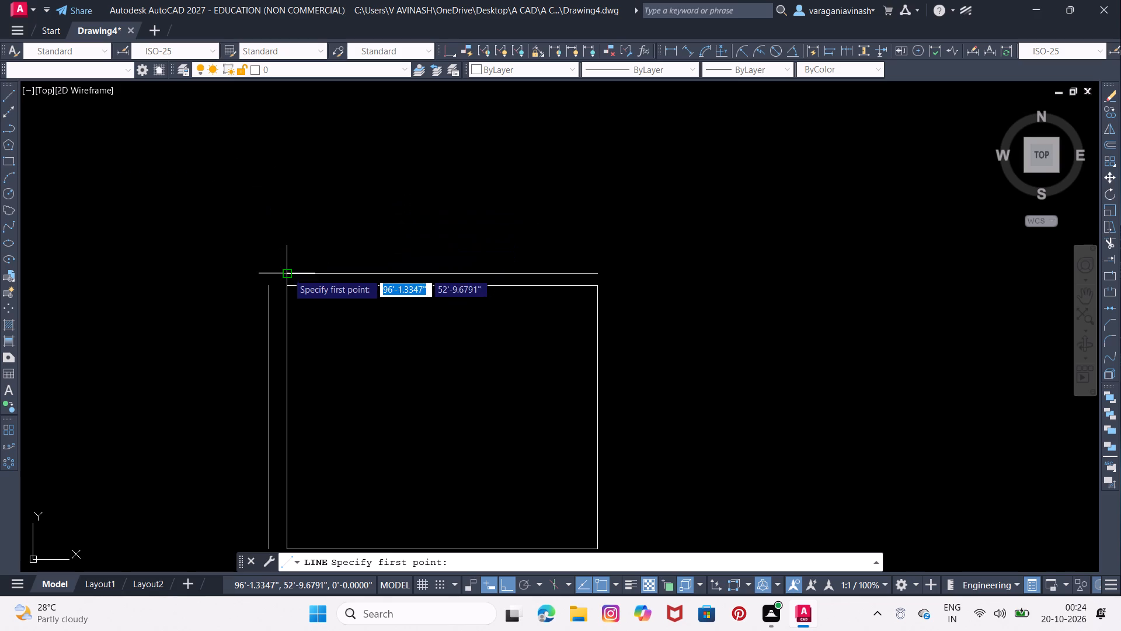
pyautogui.click(286, 277)
pyautogui.moveTo(304, 164); pyautogui.dragTo(287, 247, button='middle')
pyautogui.write("11'")
pyautogui.press('Return')
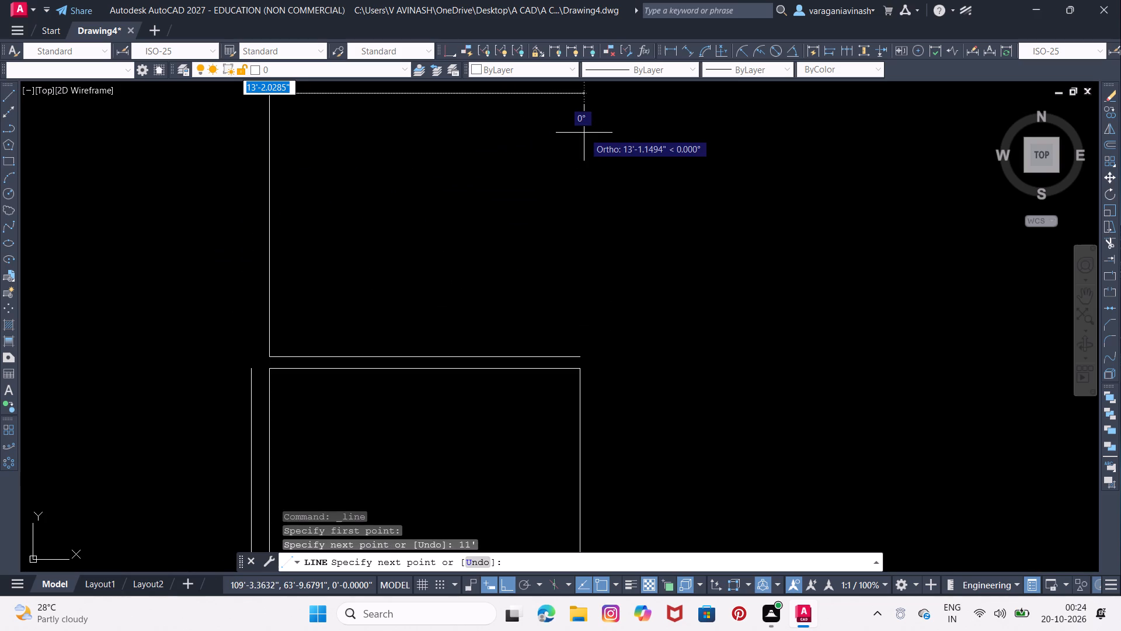
pyautogui.write("13'")
pyautogui.press('Return')
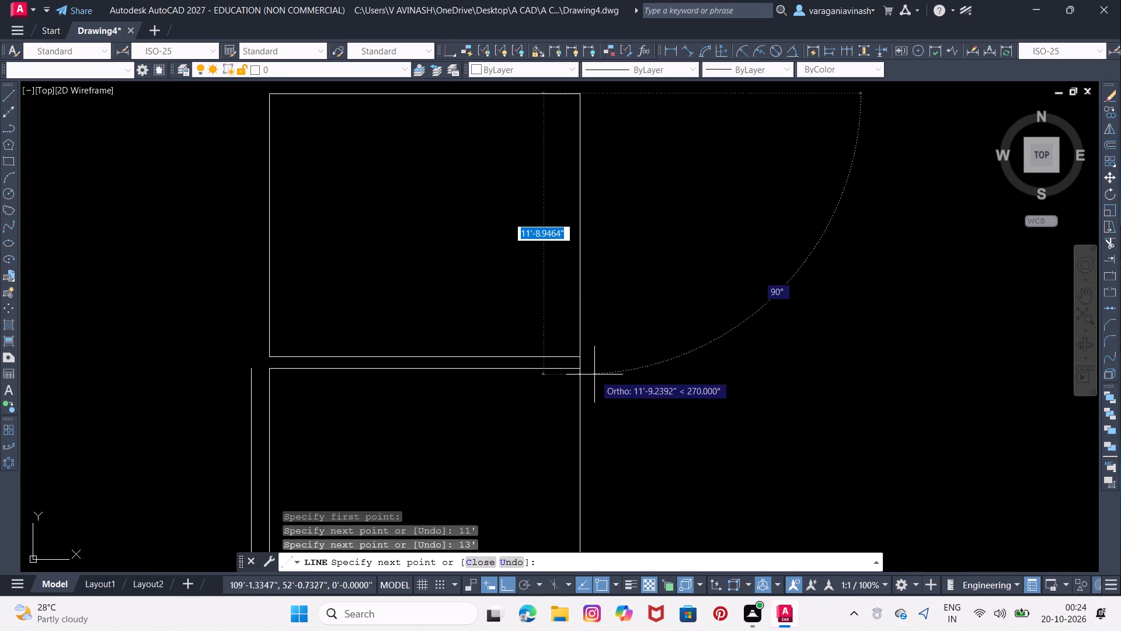
pyautogui.click(586, 358)
pyautogui.moveTo(657, 337); pyautogui.dragTo(645, 338, button='middle')
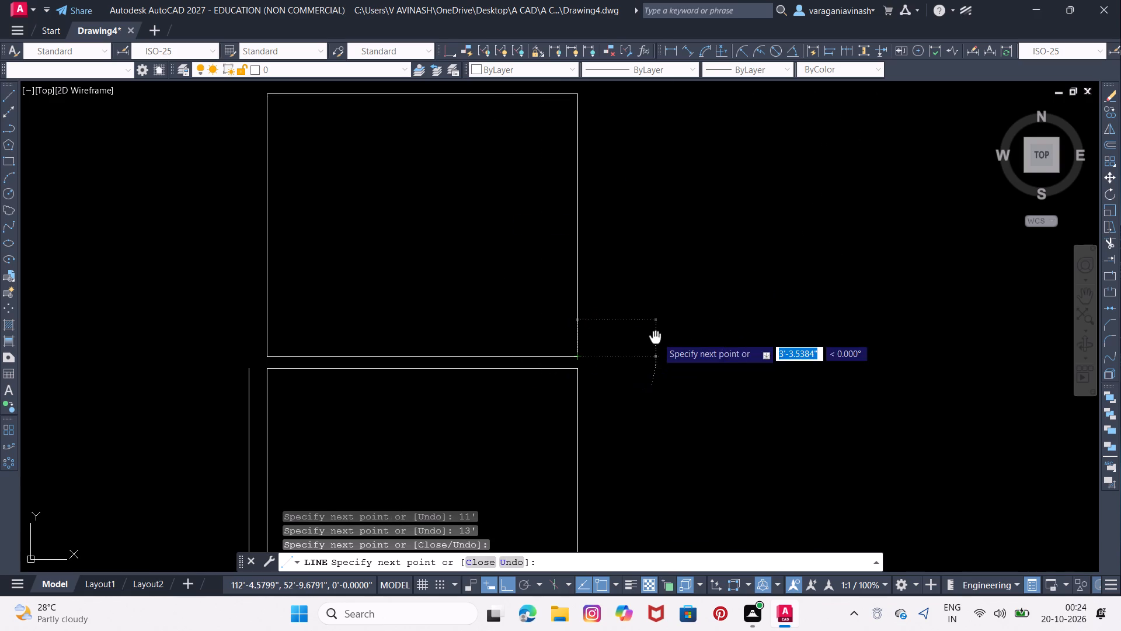
pyautogui.moveTo(645, 338); pyautogui.dragTo(486, 375, button='middle')
pyautogui.press('Escape')
pyautogui.press('Escape')
# Stretch the upper end of the left outer wall line 11'-6" up to the level of the upper room's top edge.
pyautogui.moveTo(384, 367); pyautogui.dragTo(399, 323, button='middle')
pyautogui.scroll(-1, 384, 332)
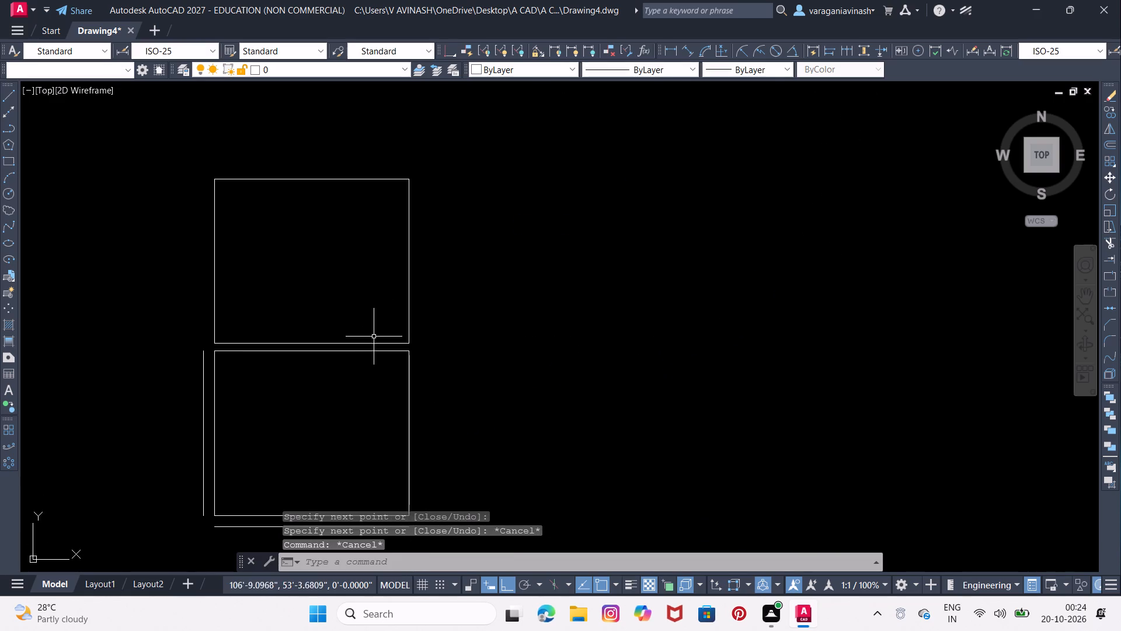
pyautogui.click(204, 356)
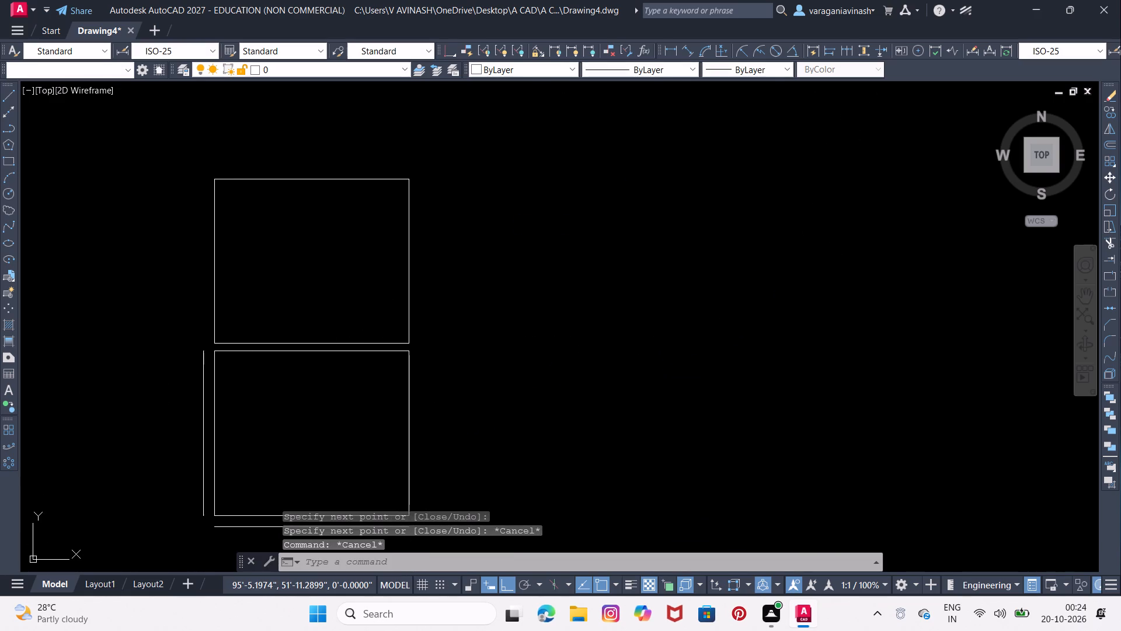
pyautogui.click(203, 349)
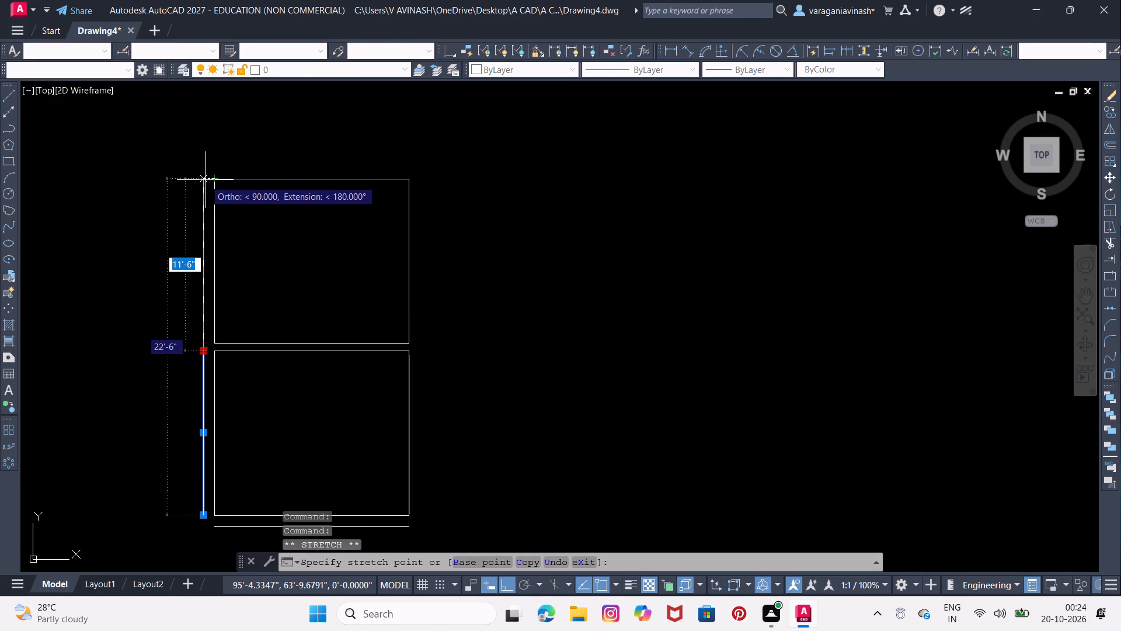
pyautogui.click(205, 180)
pyautogui.press('Escape')
pyautogui.press('Escape')
# Stretch the left end of the bottom outer wall line 9" outward to align with the left outer wall line.
pyautogui.moveTo(322, 277); pyautogui.dragTo(312, 157, button='middle')
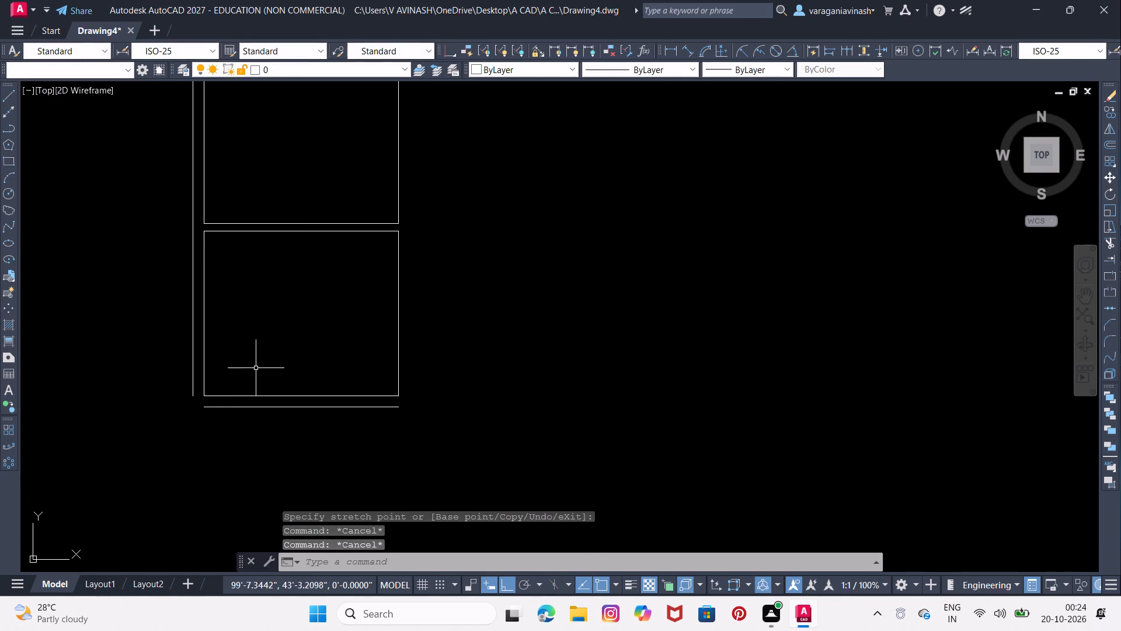
pyautogui.click(213, 408)
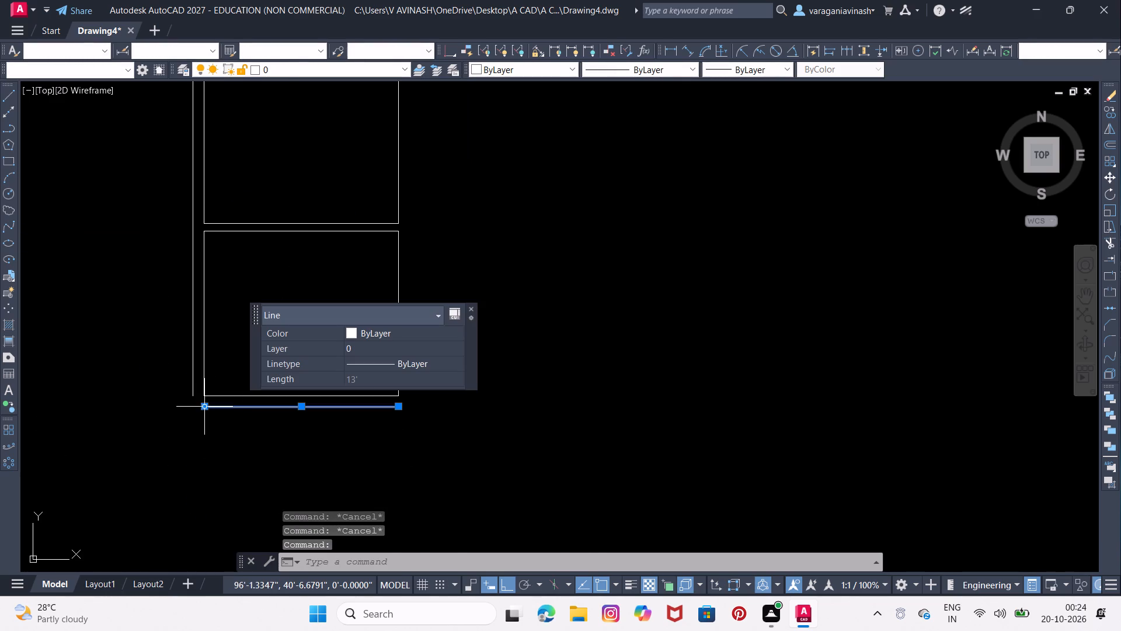
pyautogui.click(204, 407)
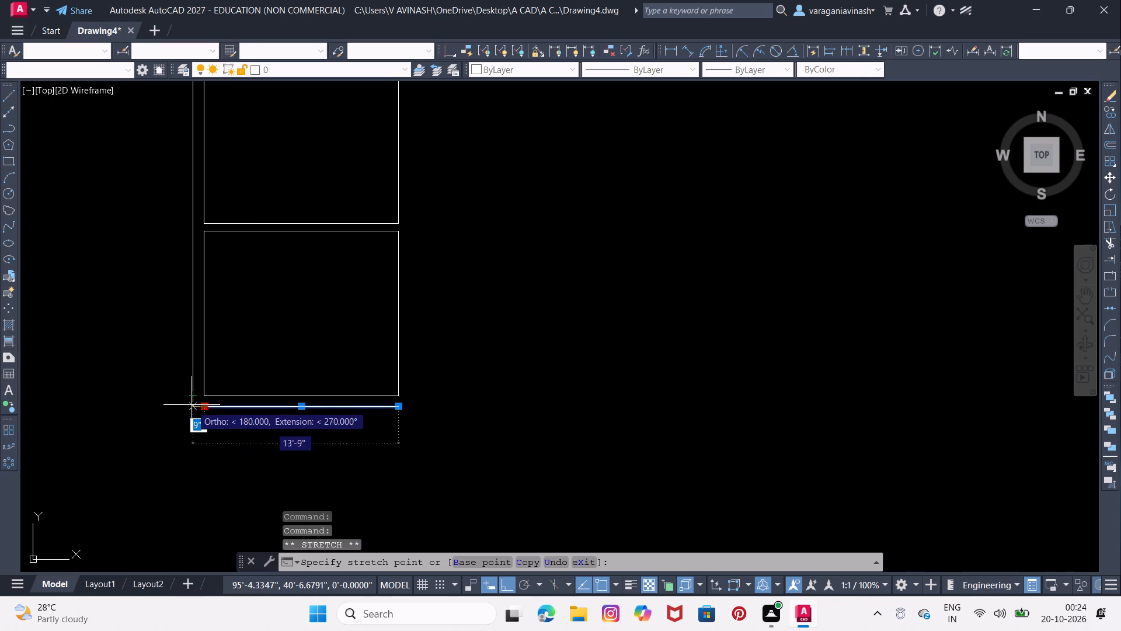
pyautogui.click(192, 405)
pyautogui.press('Escape')
pyautogui.press('Escape')
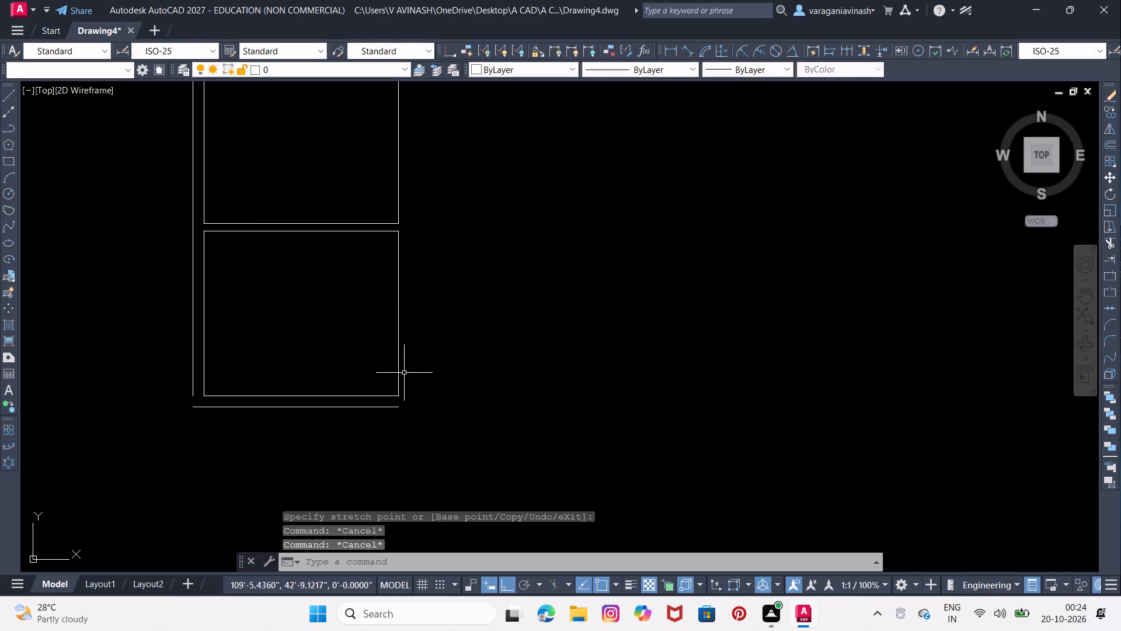
# Offset the lower room's right wall line outward by 6".
pyautogui.moveTo(412, 360); pyautogui.dragTo(402, 410, button='middle')
pyautogui.press('o')
pyautogui.press('Return')
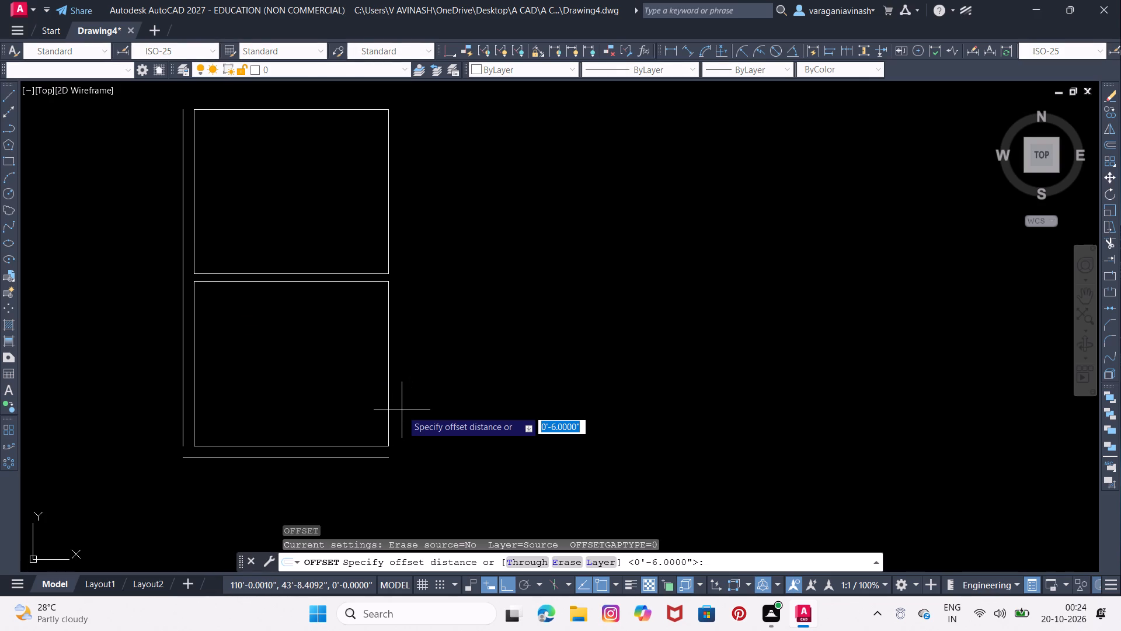
pyautogui.write("0'")
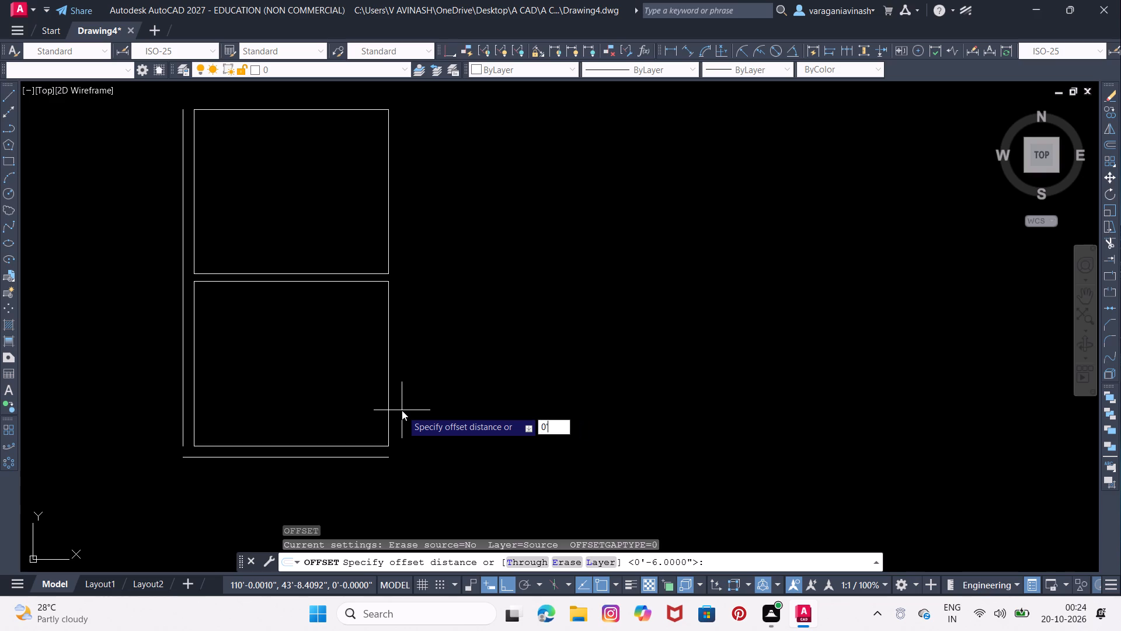
pyautogui.press('6')
pyautogui.press('Return')
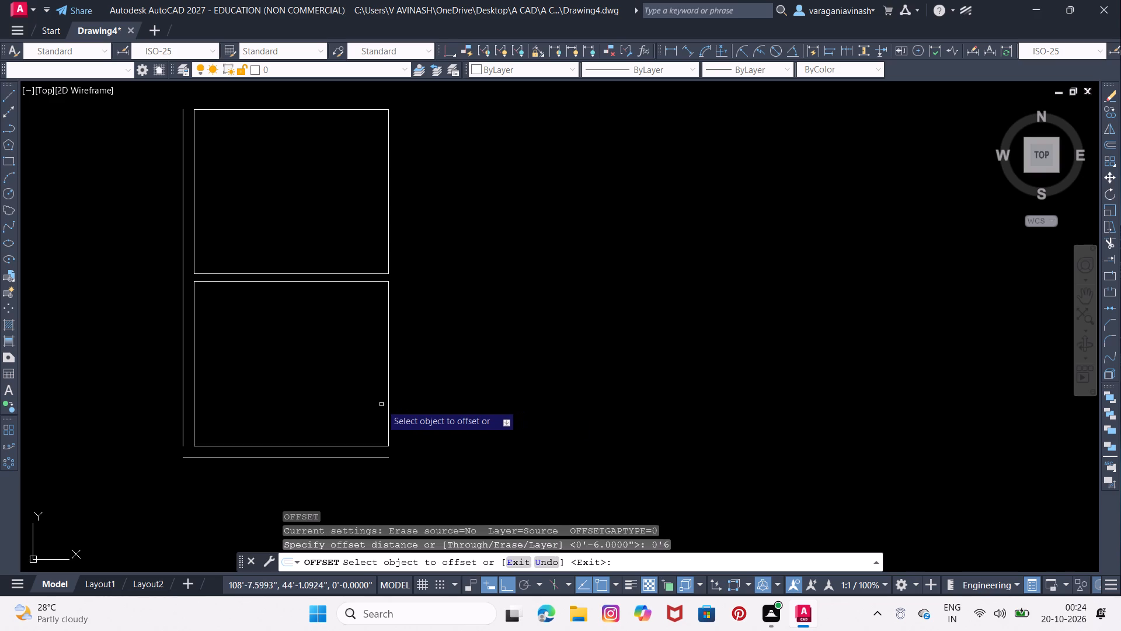
pyautogui.click(389, 403)
pyautogui.click(419, 398)
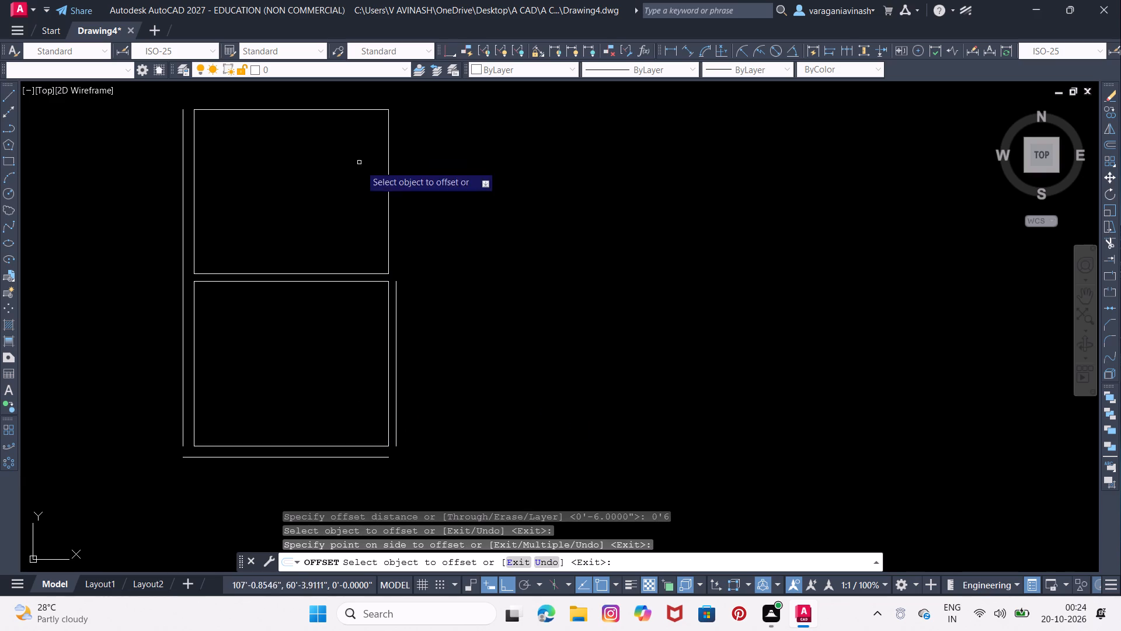
pyautogui.click(387, 173)
pyautogui.press('Escape')
pyautogui.press('Escape')
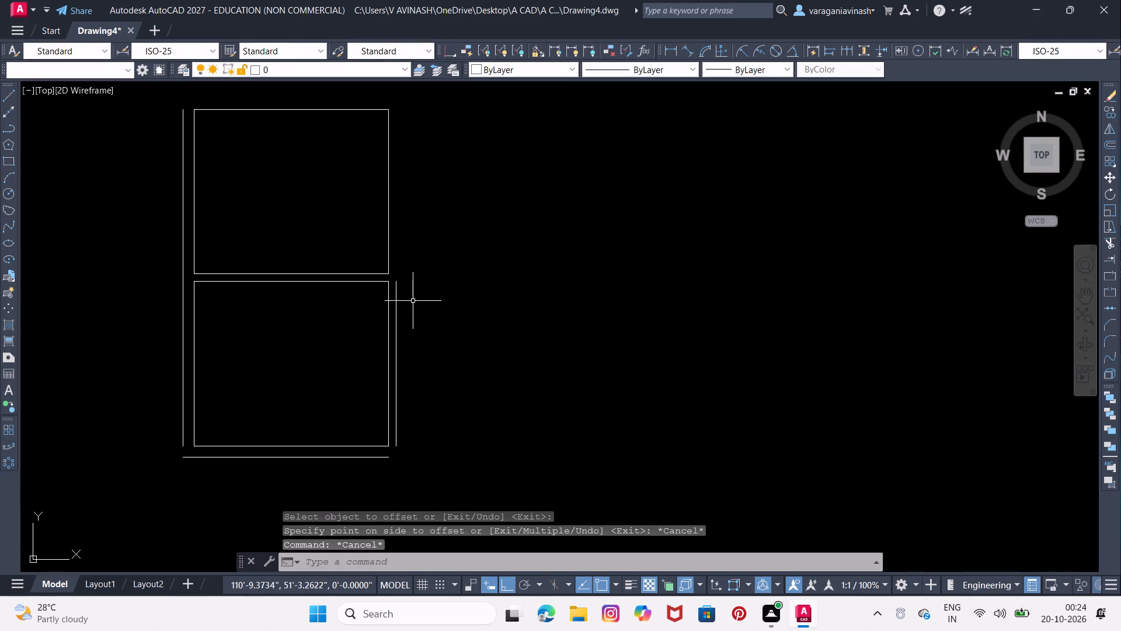
# Stretch the upper end of the offset right wall line 11'-6" up to the level of the upper room's top edge.
pyautogui.click(396, 325)
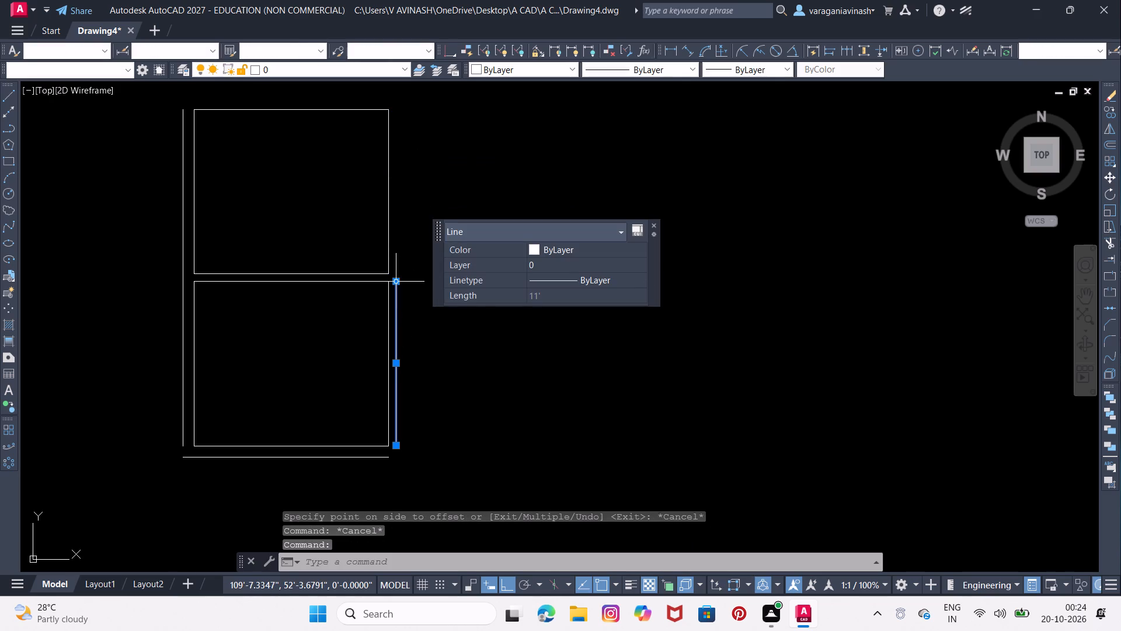
pyautogui.click(395, 283)
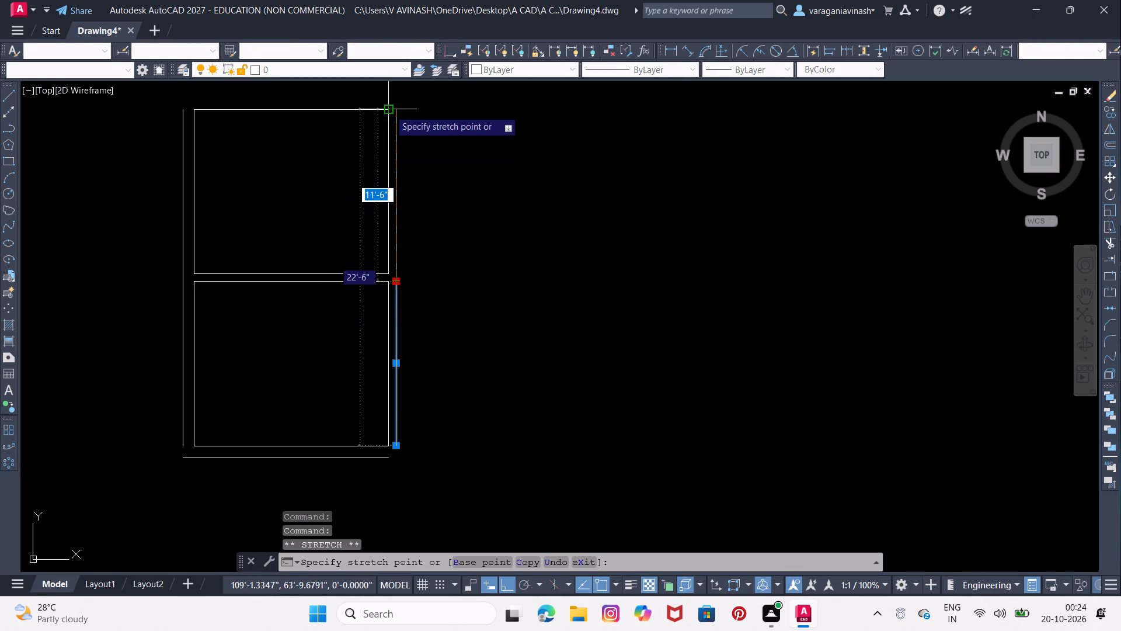
pyautogui.scroll(2, 392, 111)
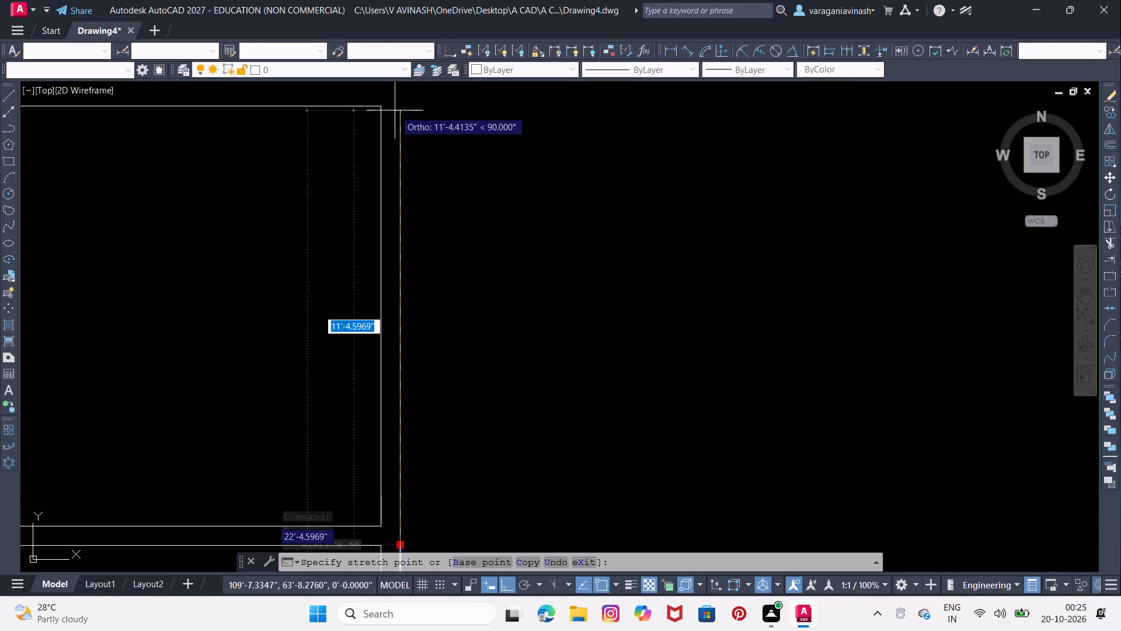
pyautogui.click(389, 105)
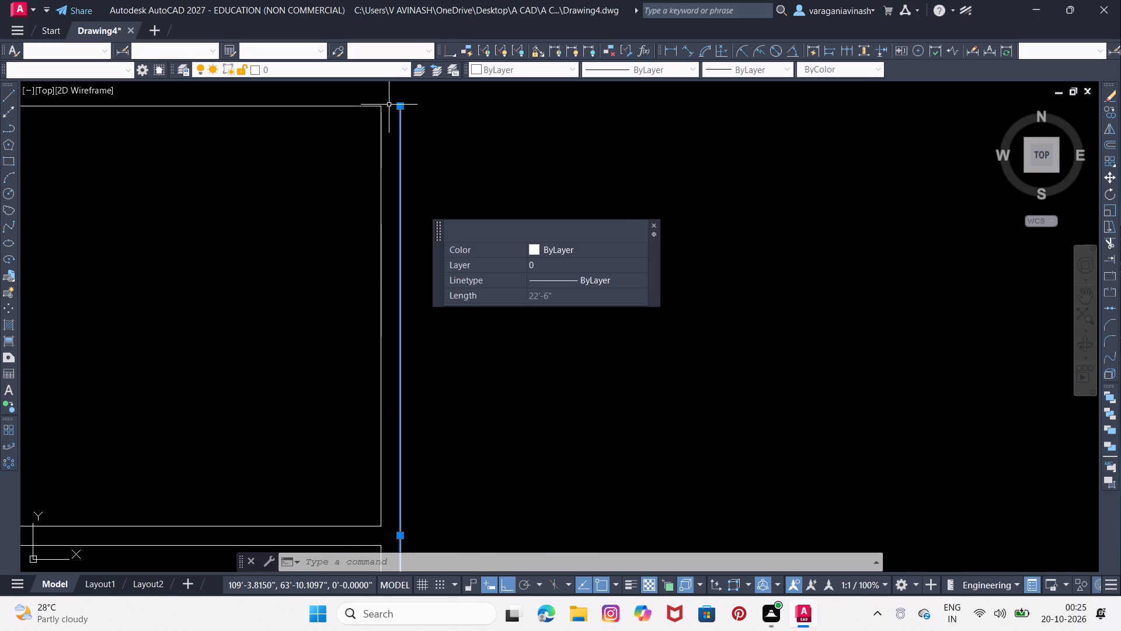
pyautogui.scroll(-4, 422, 136)
pyautogui.press('Escape')
pyautogui.press('Escape')
# Stretch the right end of the bottom outer wall line outward to align with the offset right wall line.
pyautogui.scroll(3, 428, 269)
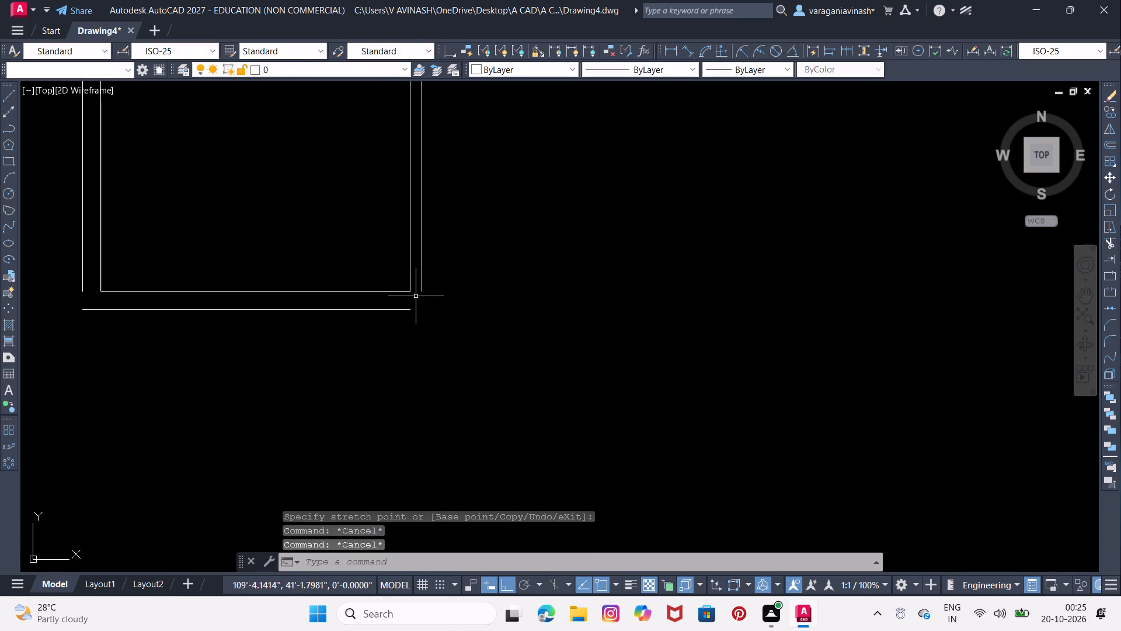
pyautogui.click(406, 308)
pyautogui.click(411, 308)
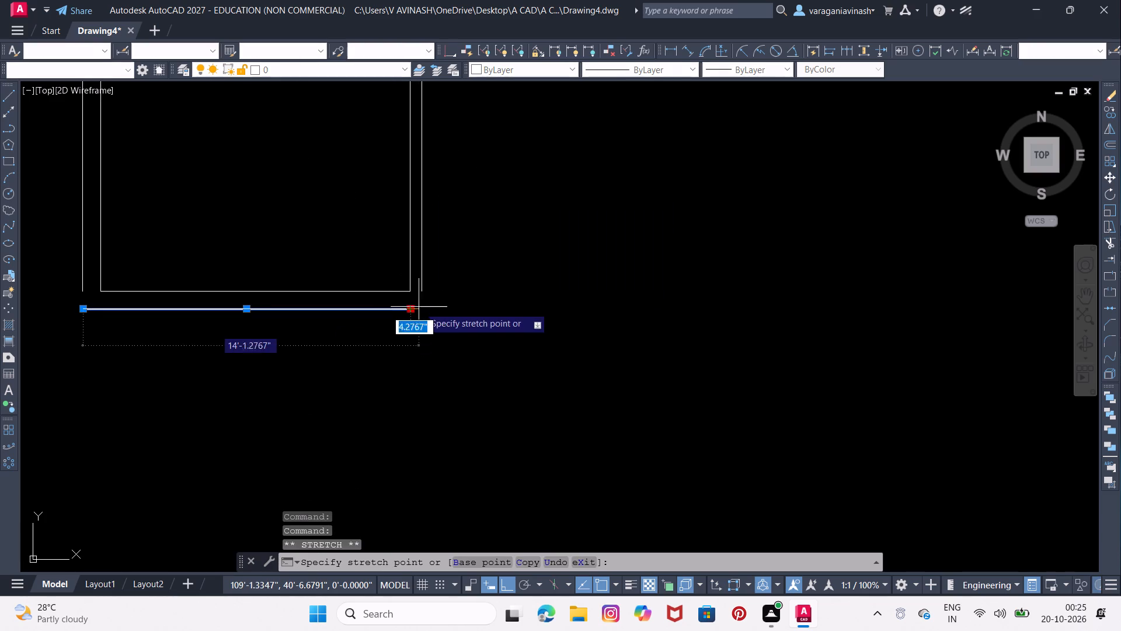
pyautogui.click(427, 307)
pyautogui.press('Escape')
pyautogui.press('Escape')
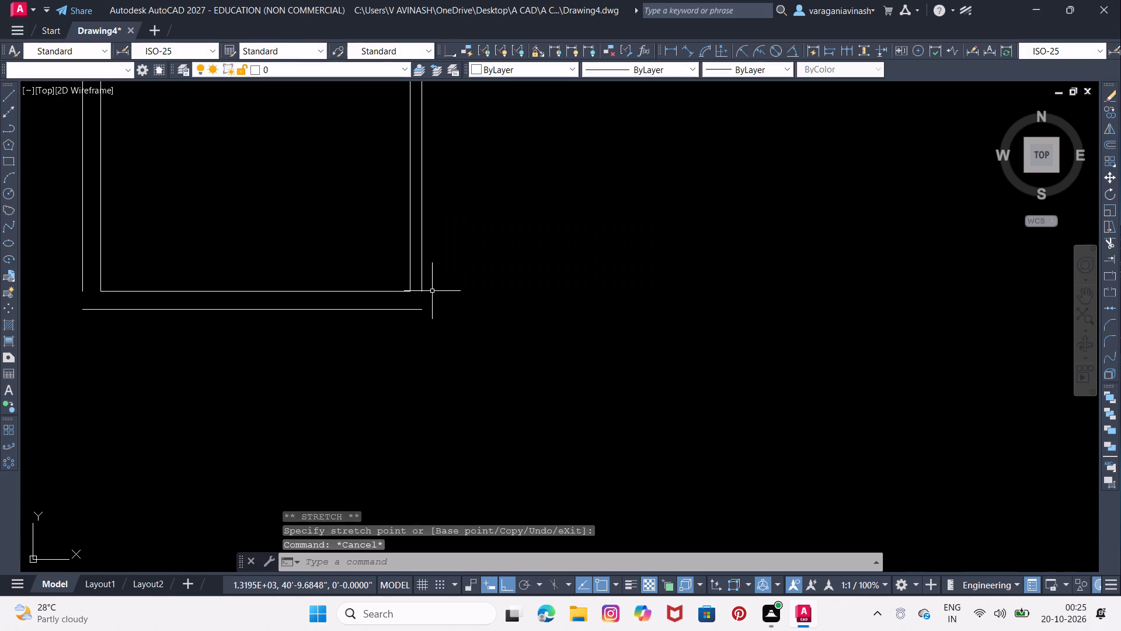
# Extend the lower end of the left outer wall line down to the bottom outer wall line.
pyautogui.moveTo(85, 168); pyautogui.dragTo(83, 167, button='middle')
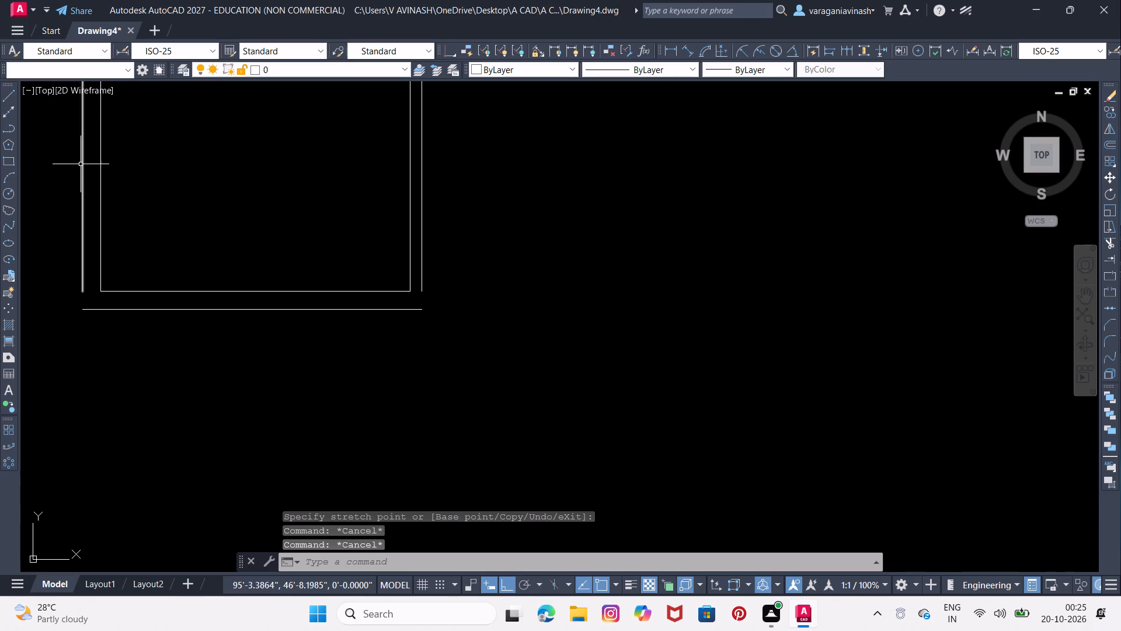
pyautogui.moveTo(83, 167); pyautogui.dragTo(147, 183, button='middle')
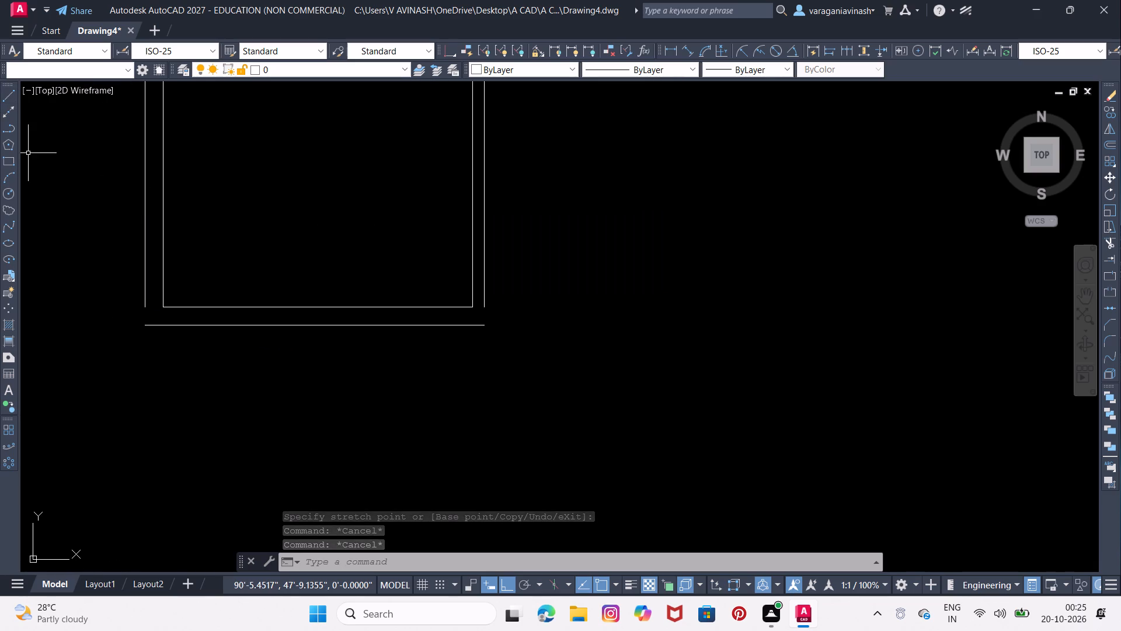
pyautogui.write('EX')
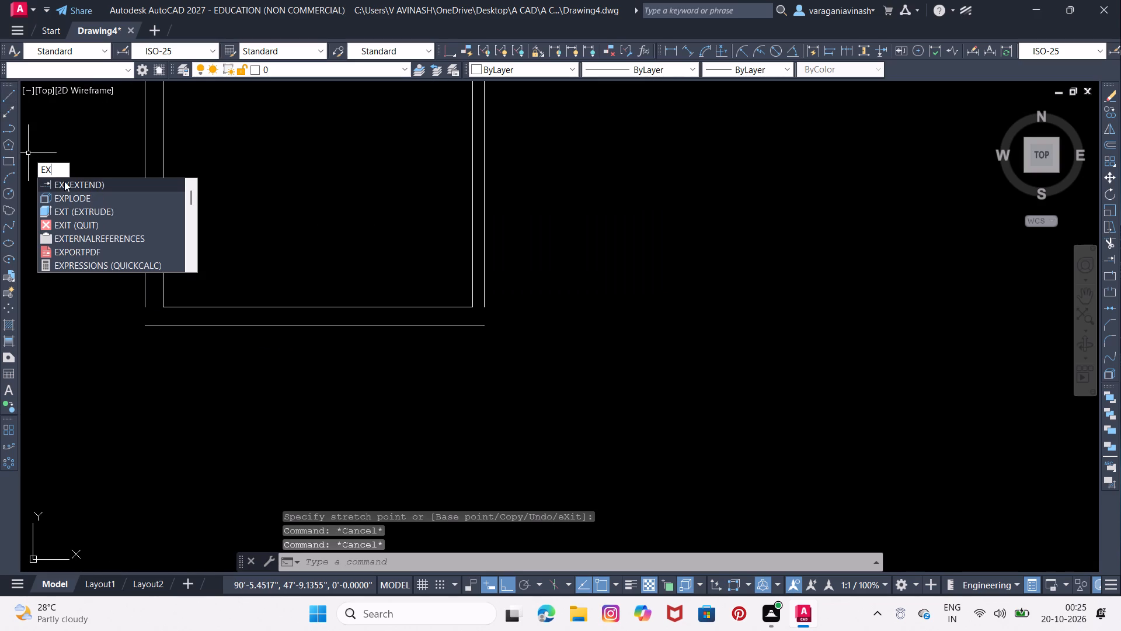
pyautogui.click(86, 185)
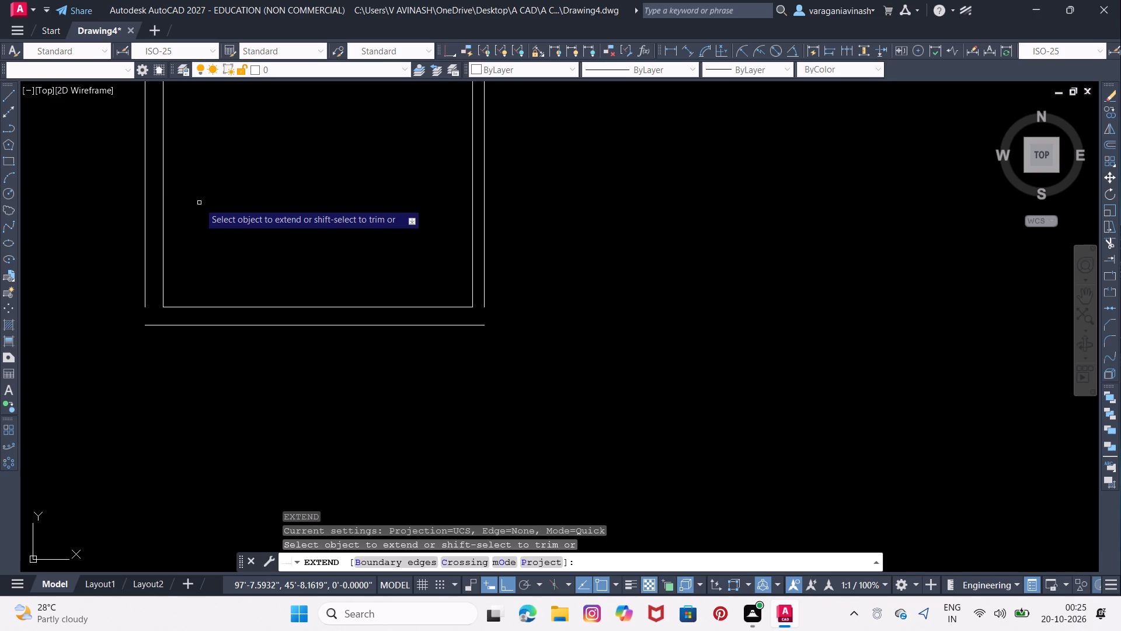
pyautogui.click(145, 296)
pyautogui.moveTo(226, 278); pyautogui.dragTo(226, 318, button='middle')
pyautogui.press('Escape')
pyautogui.press('Escape')
pyautogui.moveTo(246, 276); pyautogui.dragTo(255, 342, button='middle')
pyautogui.scroll(-1, 295, 340)
pyautogui.scroll(-1, 353, 203)
pyautogui.moveTo(375, 165); pyautogui.dragTo(377, 352, button='middle')
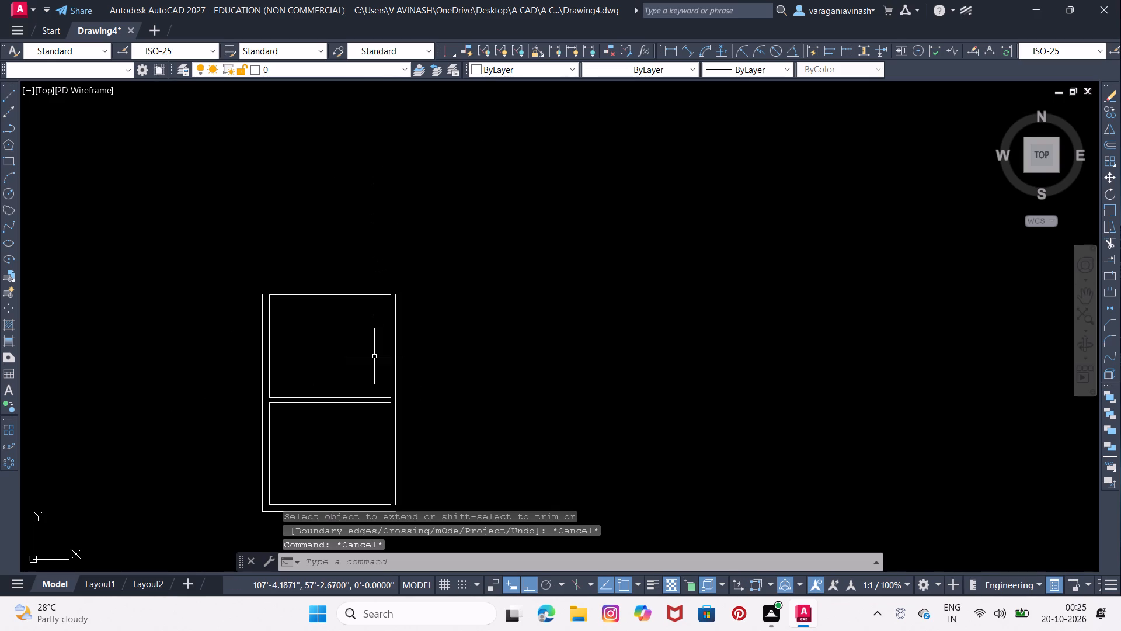
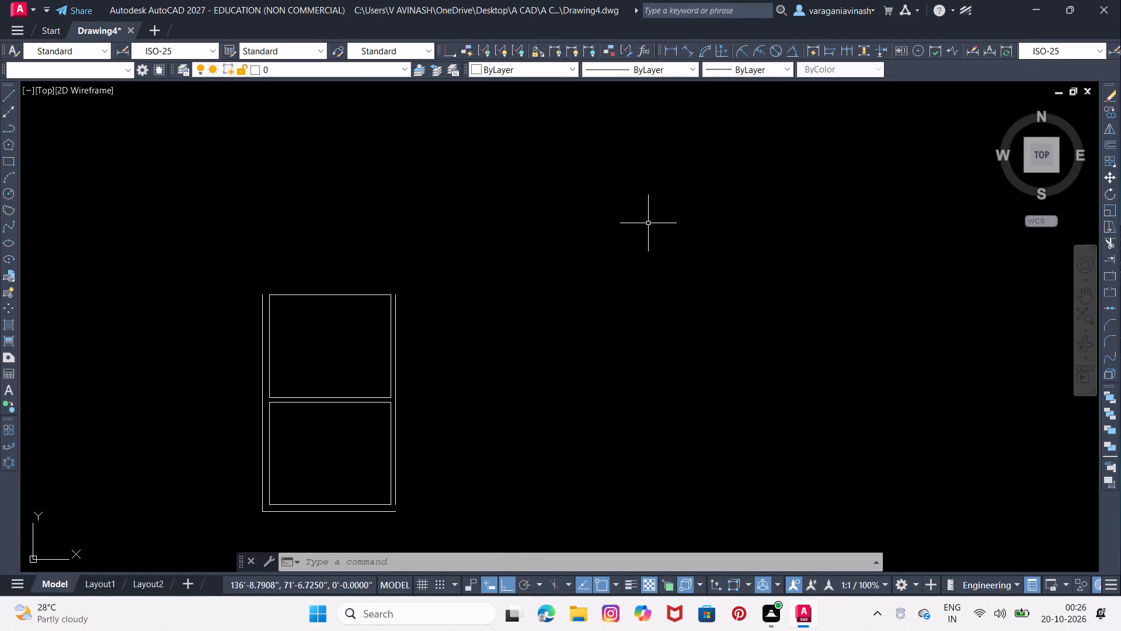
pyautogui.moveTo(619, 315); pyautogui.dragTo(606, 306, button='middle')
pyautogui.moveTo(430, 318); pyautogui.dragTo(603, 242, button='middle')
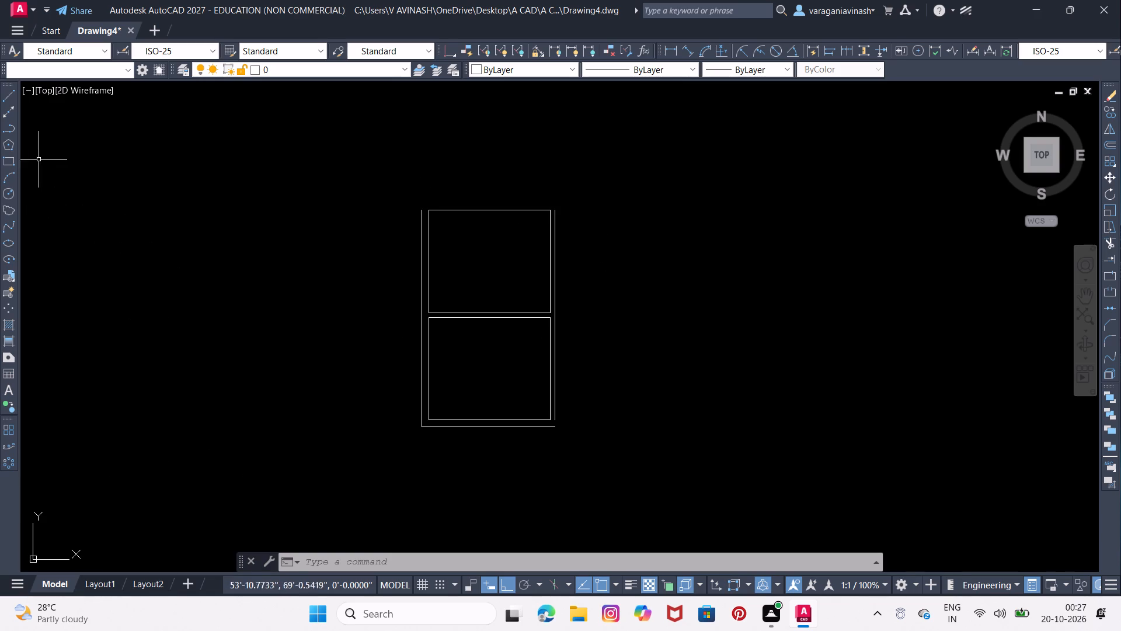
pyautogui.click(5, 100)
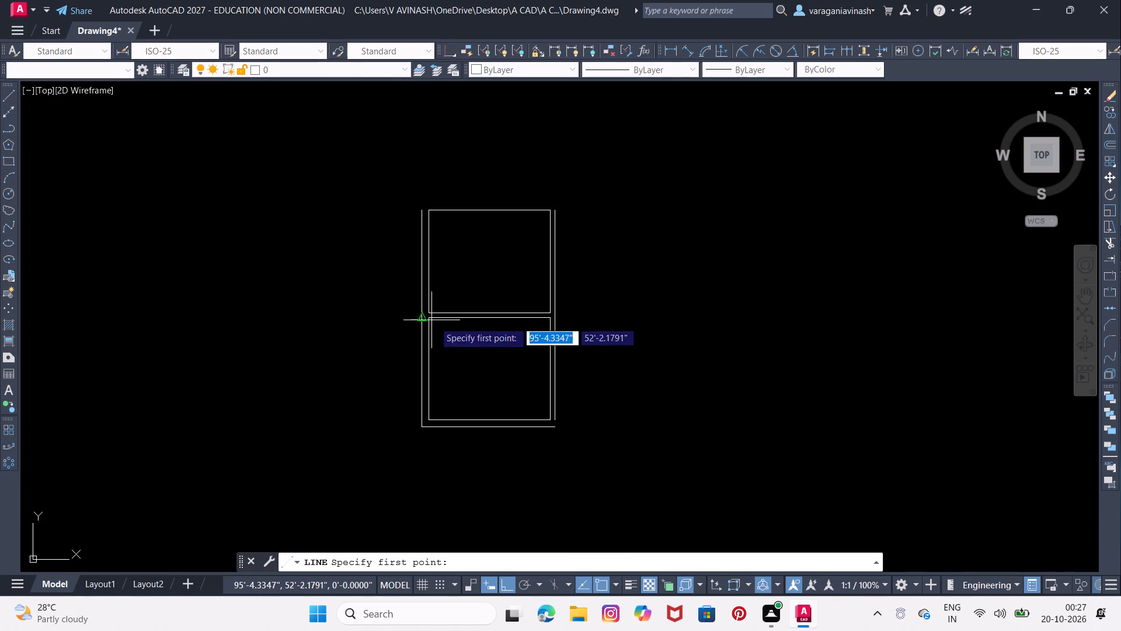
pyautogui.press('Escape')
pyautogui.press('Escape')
# Offset the upper room's top wall line upward by 6".
pyautogui.scroll(2, 555, 433)
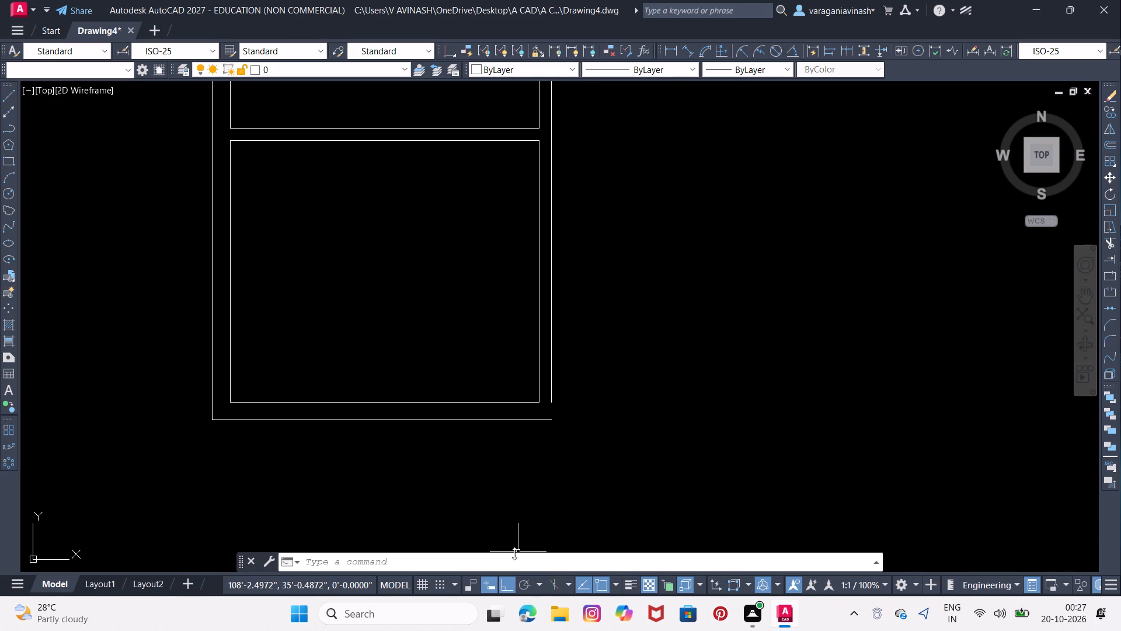
pyautogui.moveTo(682, 214); pyautogui.dragTo(636, 361, button='middle')
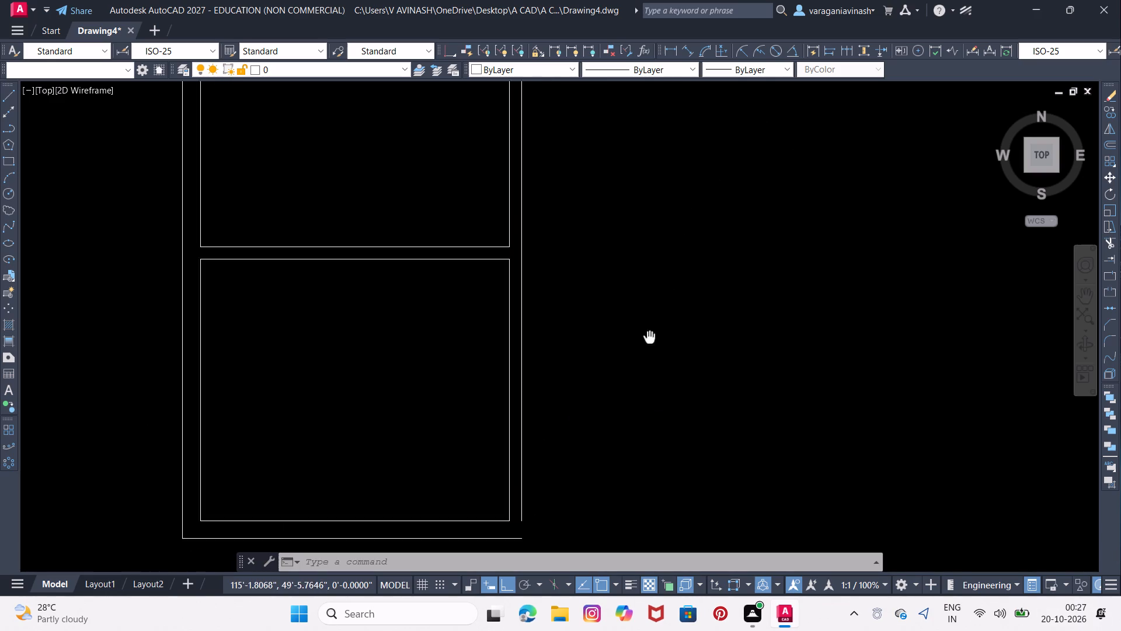
pyautogui.moveTo(636, 361); pyautogui.dragTo(632, 365, button='middle')
pyautogui.scroll(-1, 590, 332)
pyautogui.moveTo(577, 335); pyautogui.dragTo(571, 349, button='middle')
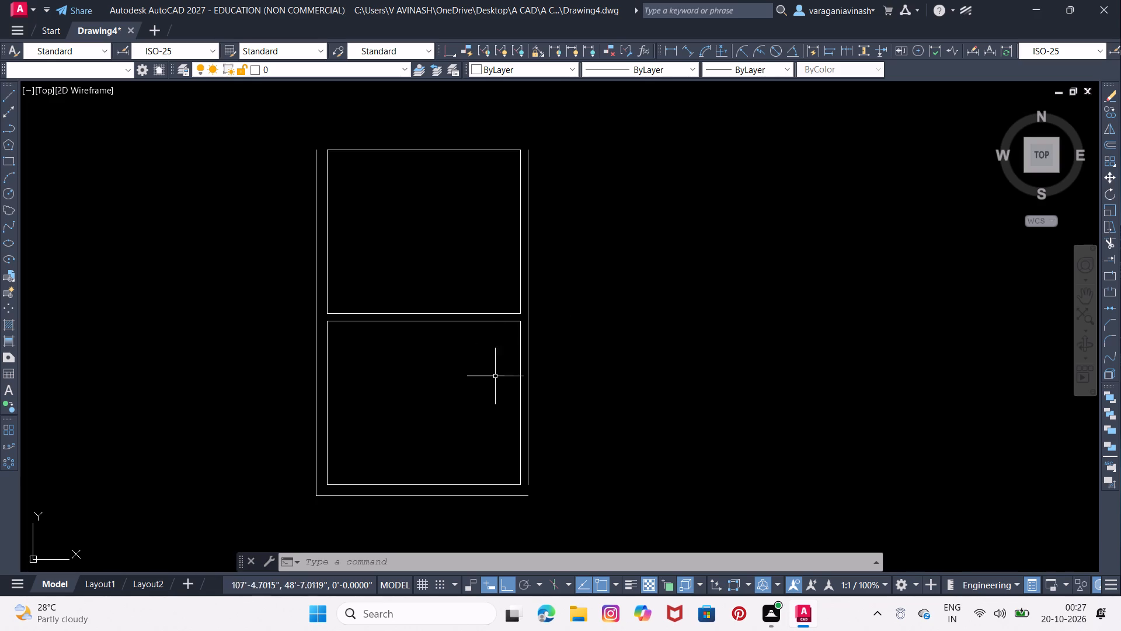
pyautogui.moveTo(578, 300); pyautogui.dragTo(579, 406, button='middle')
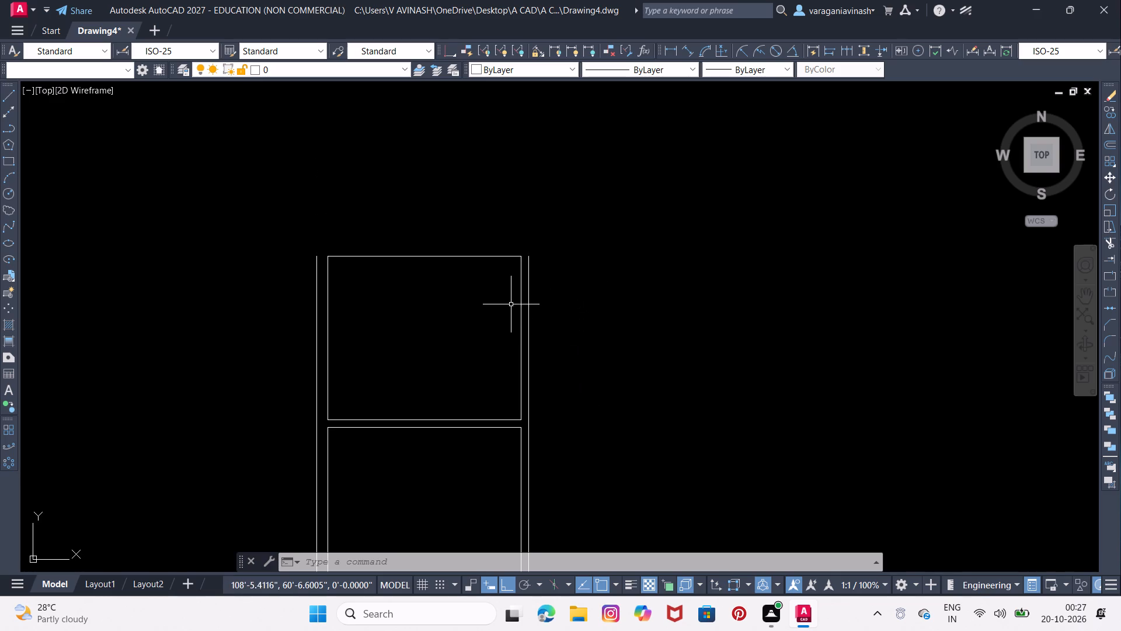
pyautogui.moveTo(503, 320); pyautogui.dragTo(483, 352, button='middle')
pyautogui.press('Escape')
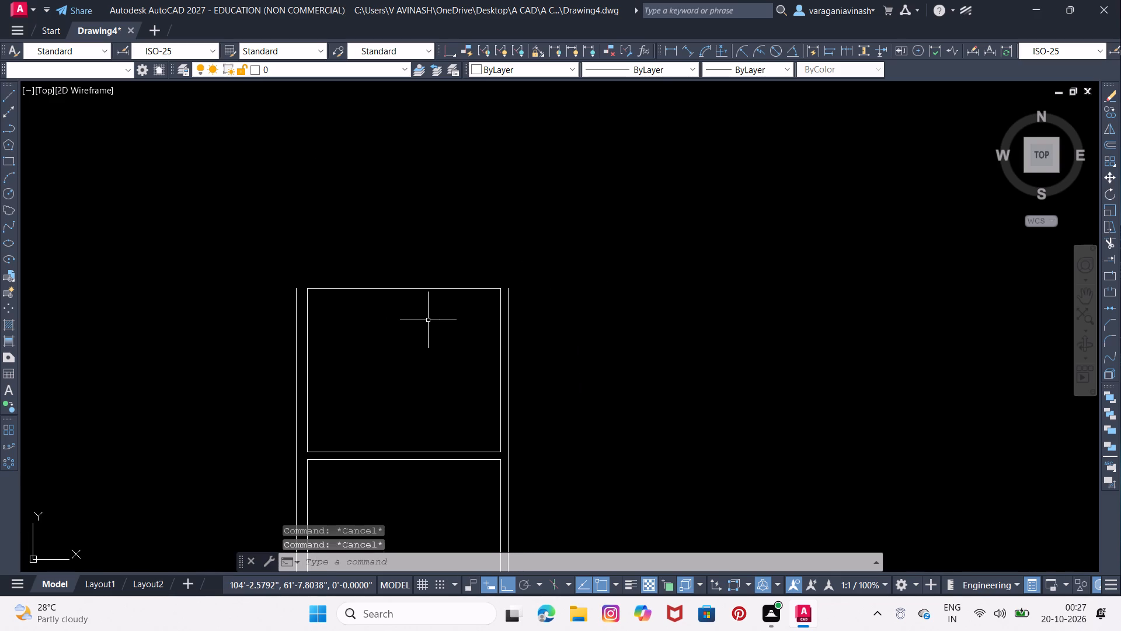
pyautogui.press('o')
pyautogui.press('Return')
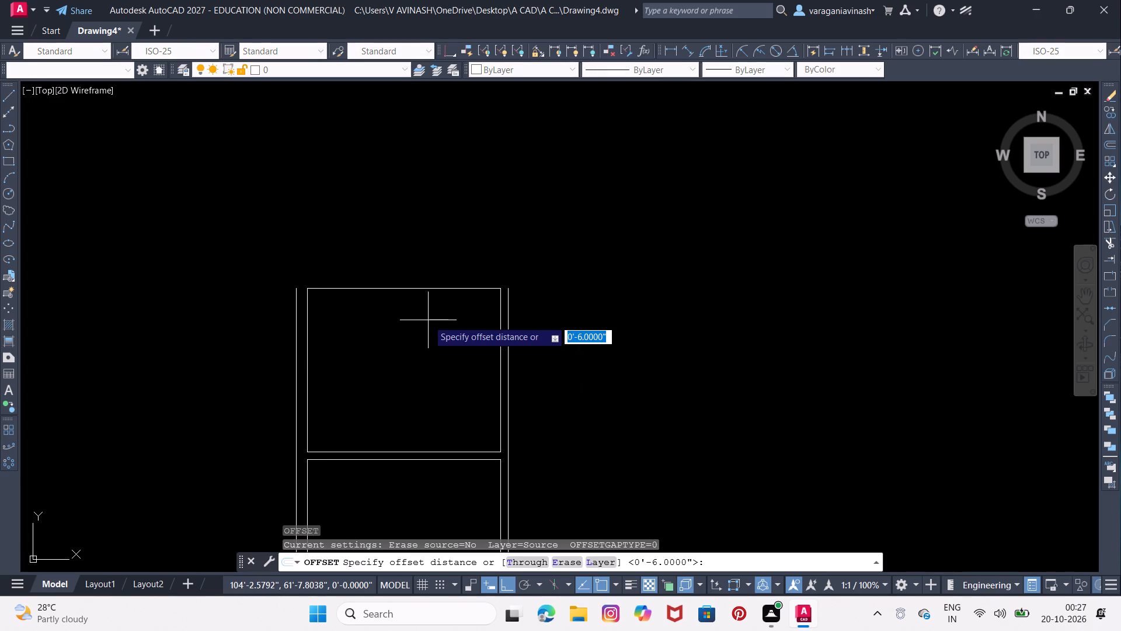
pyautogui.press('0')
pyautogui.press("'")
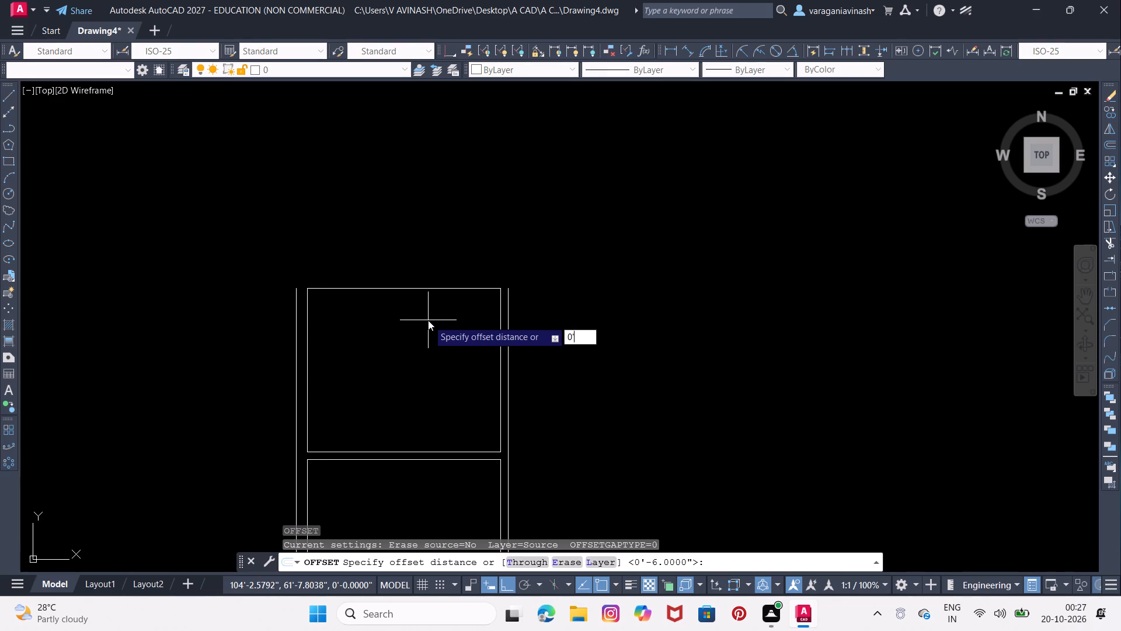
pyautogui.press('6')
pyautogui.press('Return')
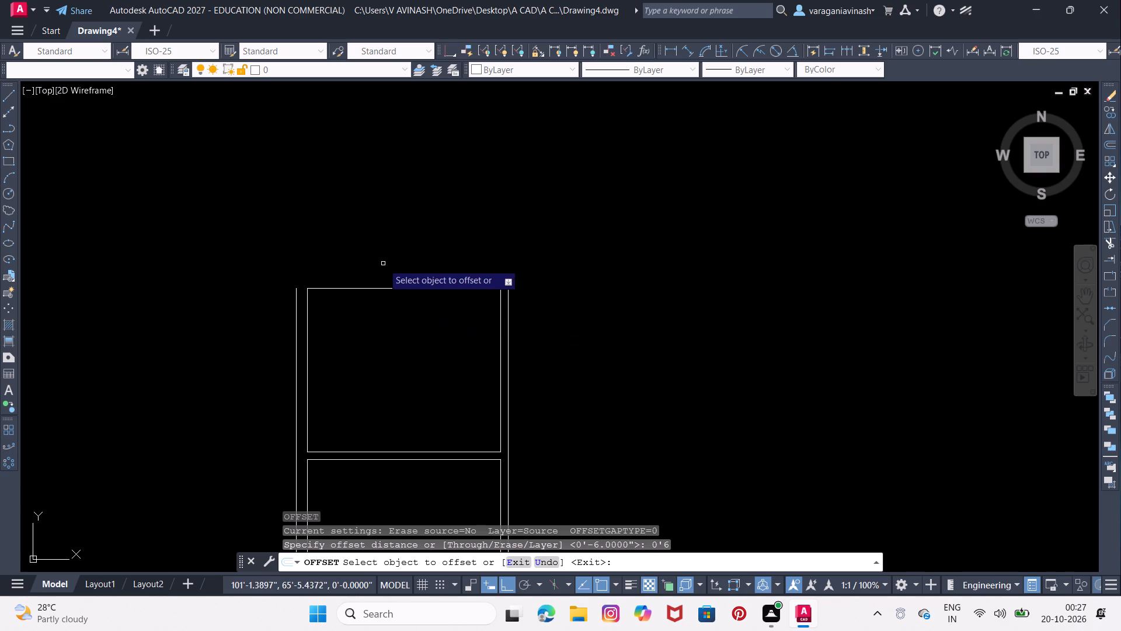
pyautogui.click(391, 289)
pyautogui.click(394, 272)
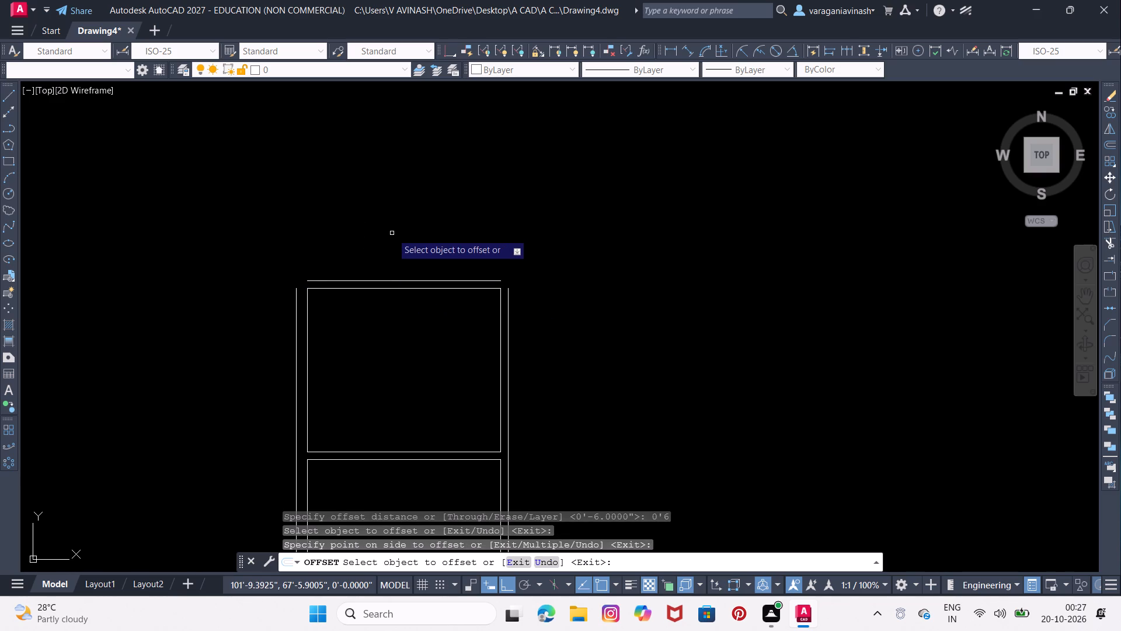
pyautogui.press('Escape')
pyautogui.press('Escape')
# Draw a third room, 8'-3" high and 13' wide, with lines rising from the left end of the offset line and closing at its right end.
pyautogui.moveTo(392, 237); pyautogui.dragTo(410, 324, button='middle')
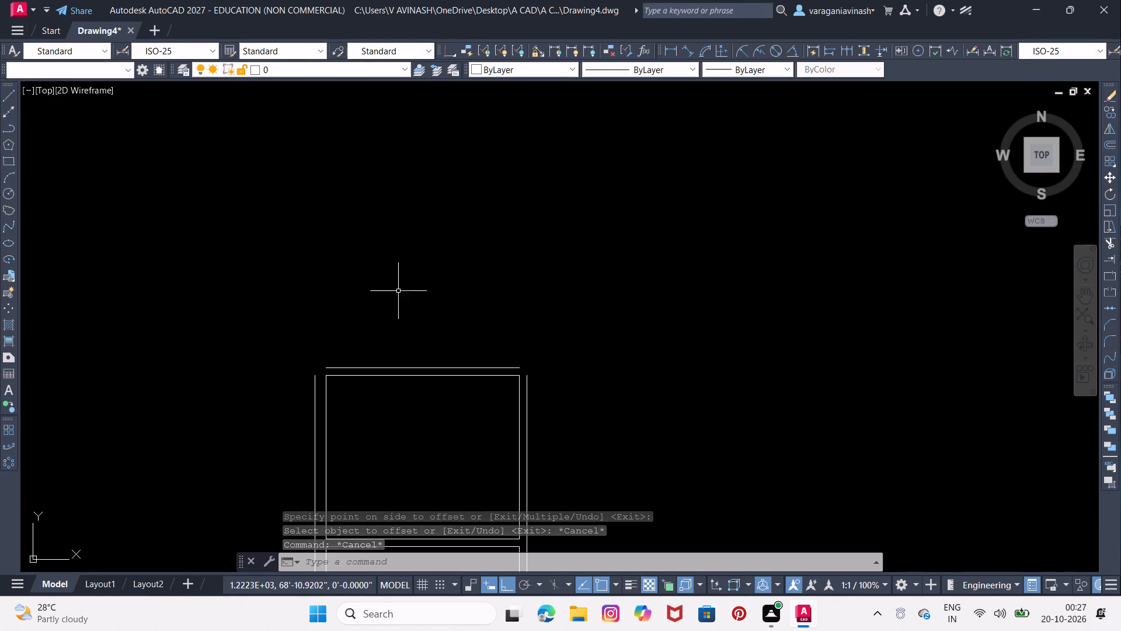
pyautogui.click(8, 99)
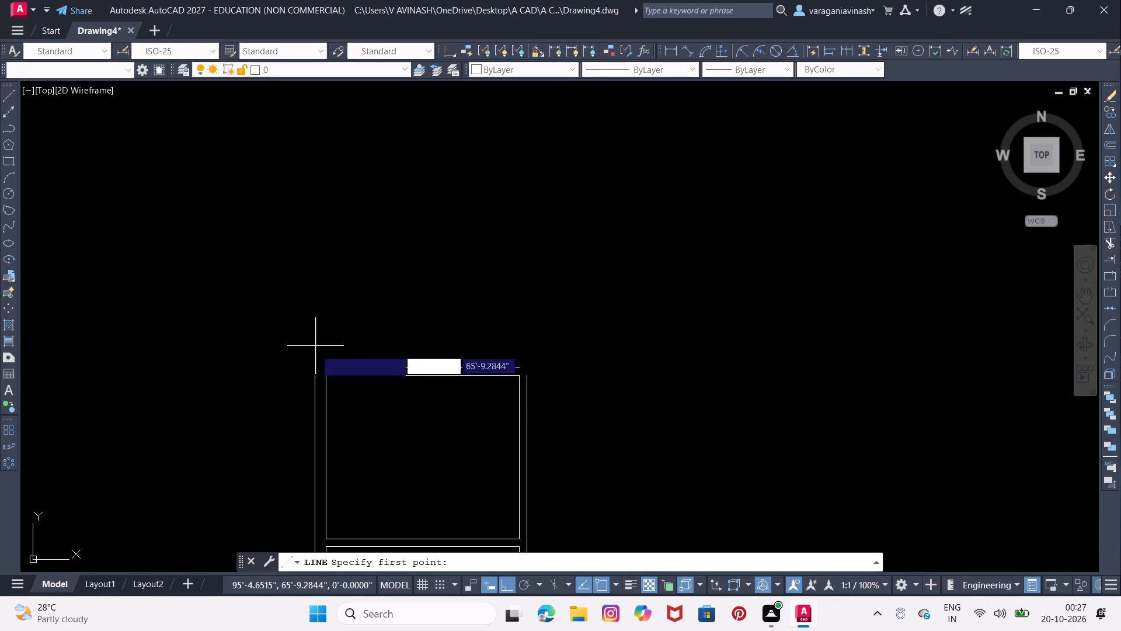
pyautogui.click(326, 367)
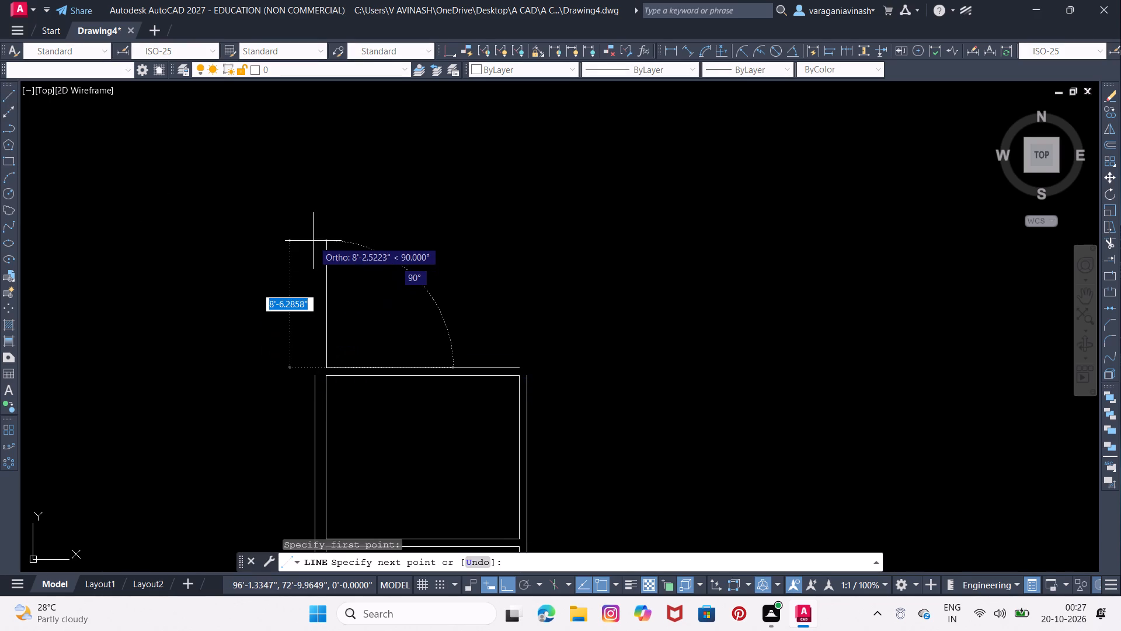
pyautogui.write("8'3")
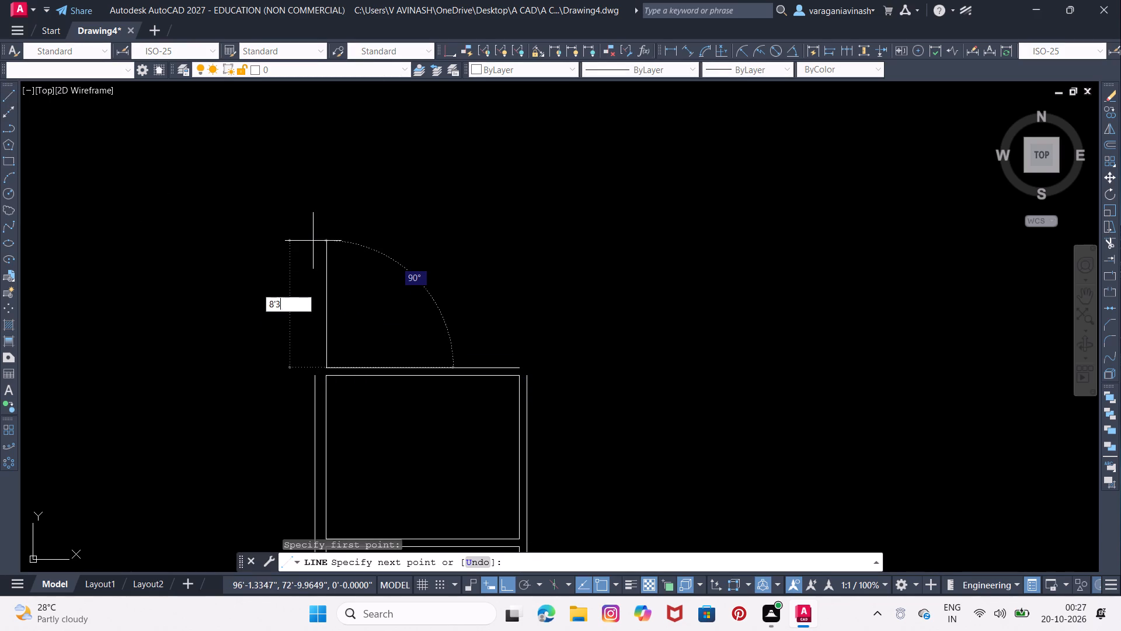
pyautogui.press('Return')
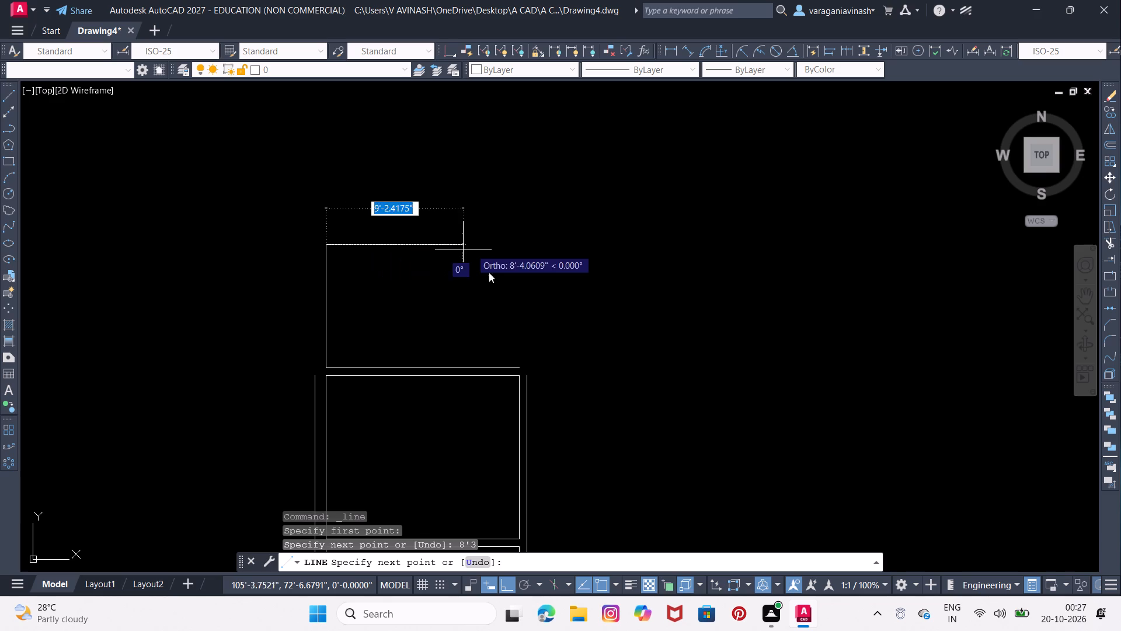
pyautogui.click(521, 322)
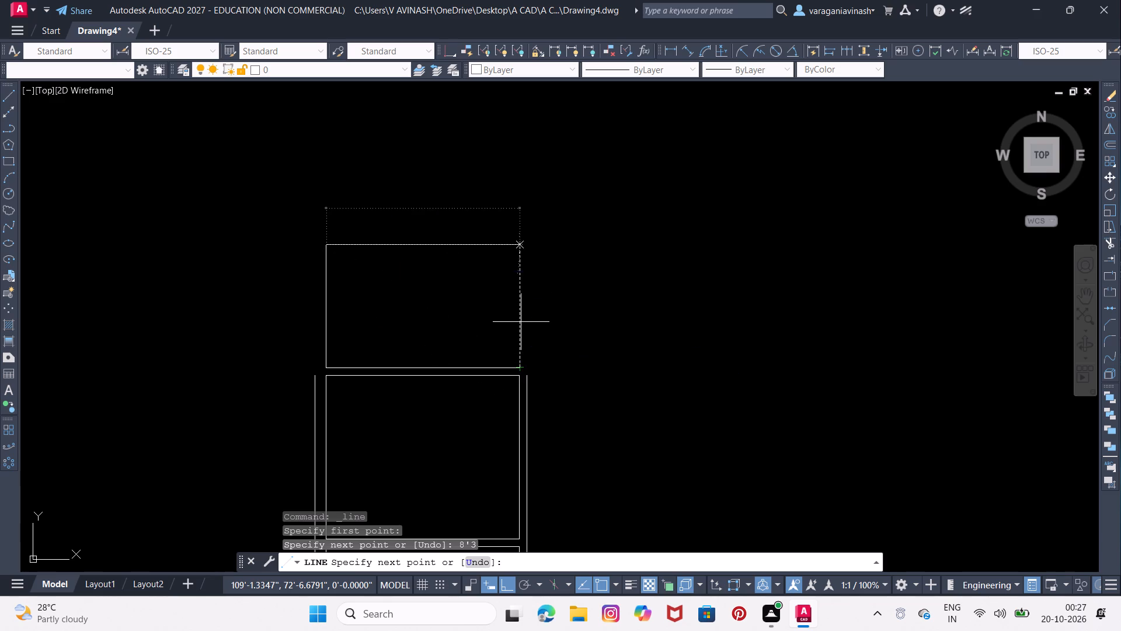
pyautogui.click(519, 364)
pyautogui.rightClick(519, 364)
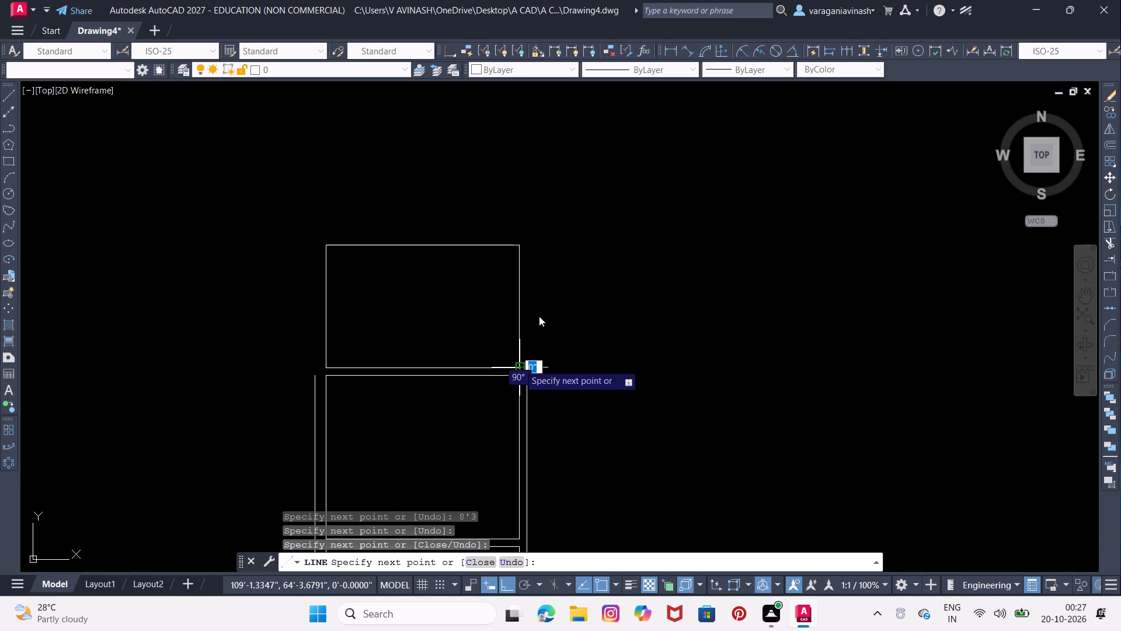
pyautogui.rightClick(532, 307)
pyautogui.press('Escape')
pyautogui.press('Escape')
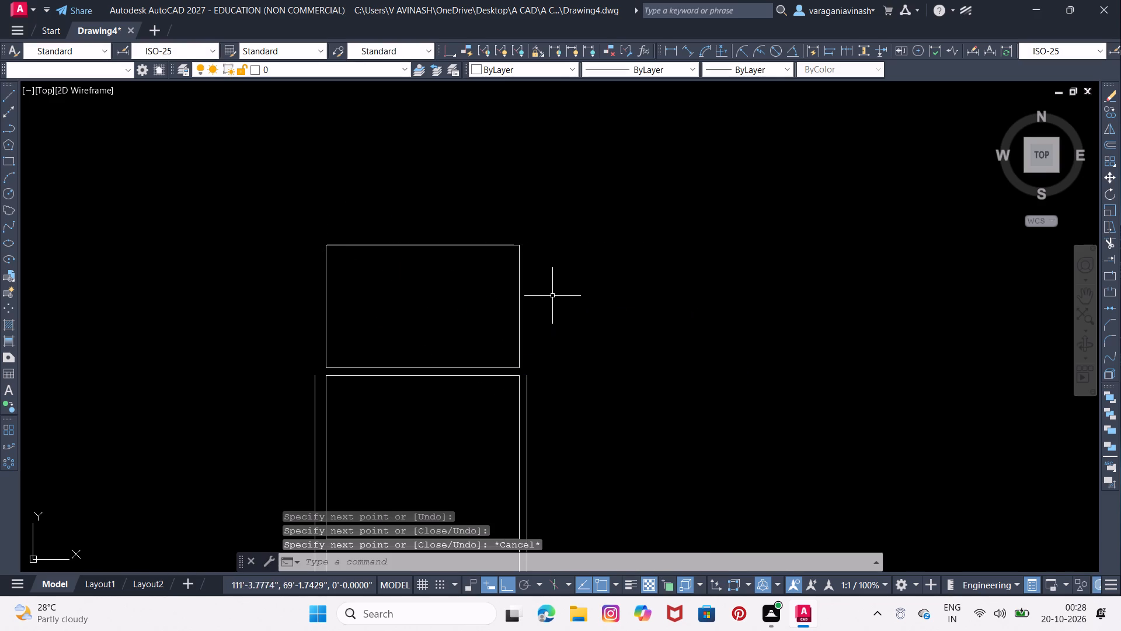
pyautogui.press('Escape')
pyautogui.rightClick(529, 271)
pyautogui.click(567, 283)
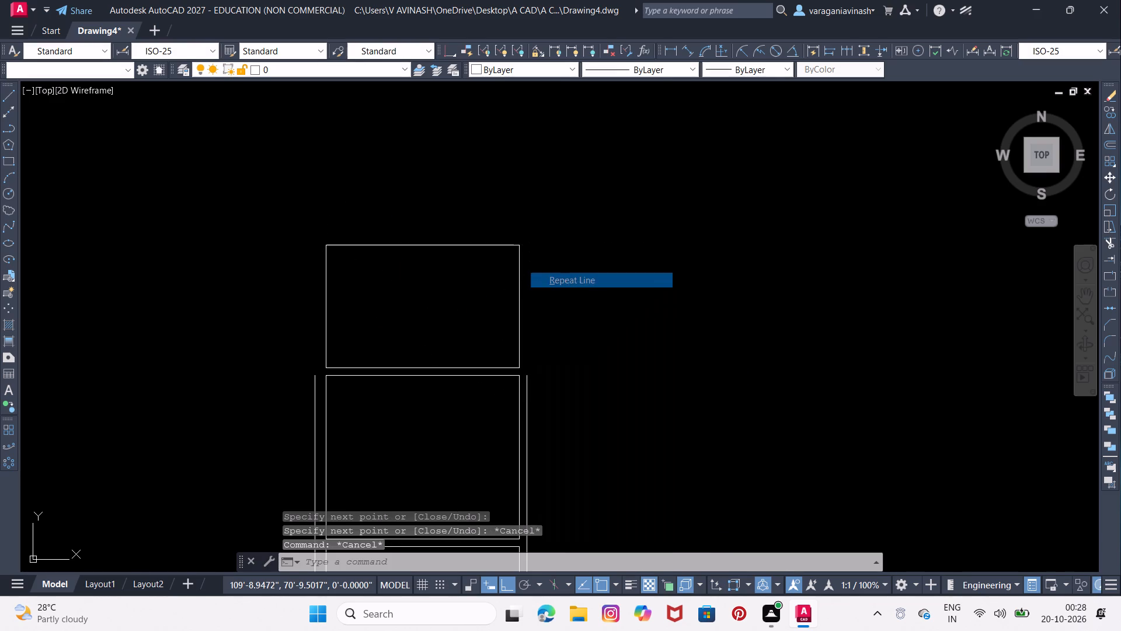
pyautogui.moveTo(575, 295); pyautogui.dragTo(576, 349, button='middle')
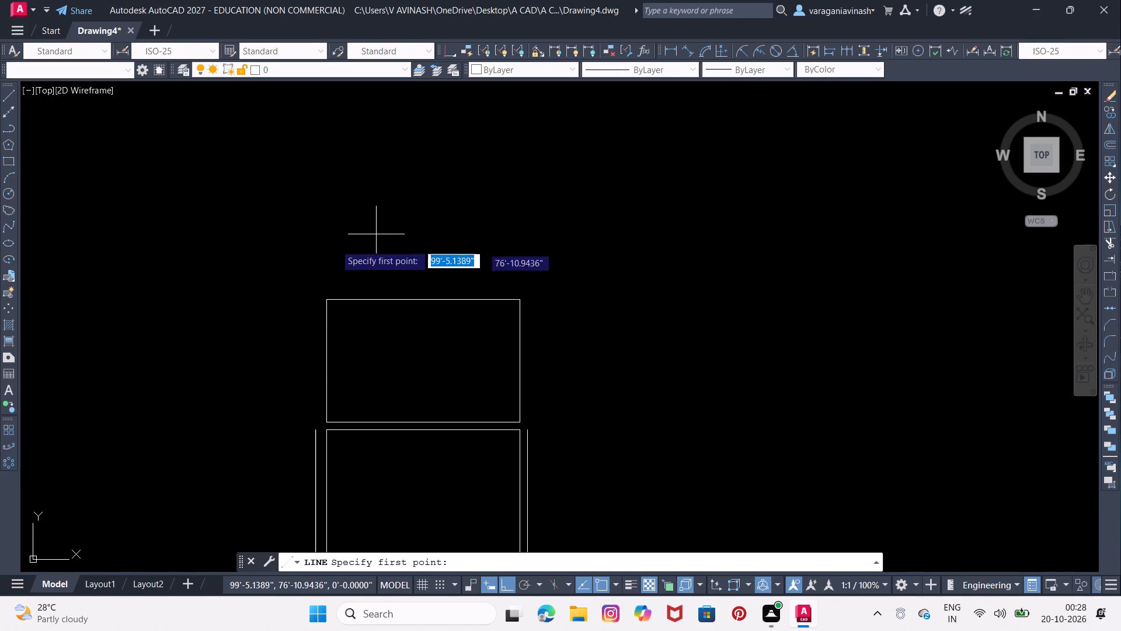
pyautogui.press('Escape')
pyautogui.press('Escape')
# Offset the top wall line of the 8'-3" high room upward by 6".
pyautogui.press('o')
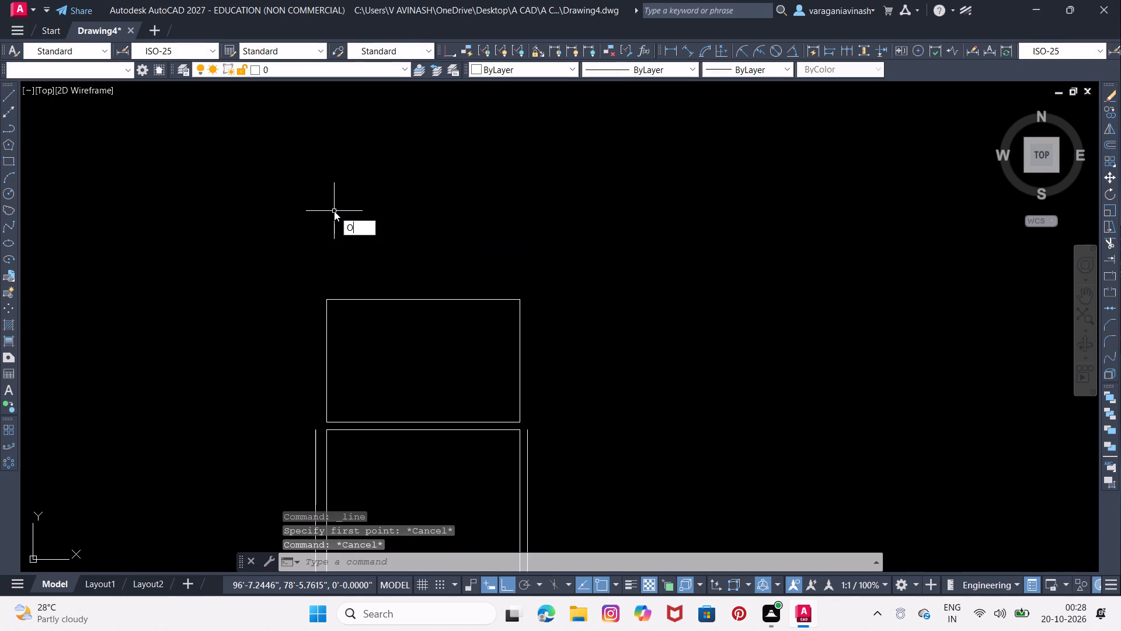
pyautogui.press('Return')
pyautogui.write("0'")
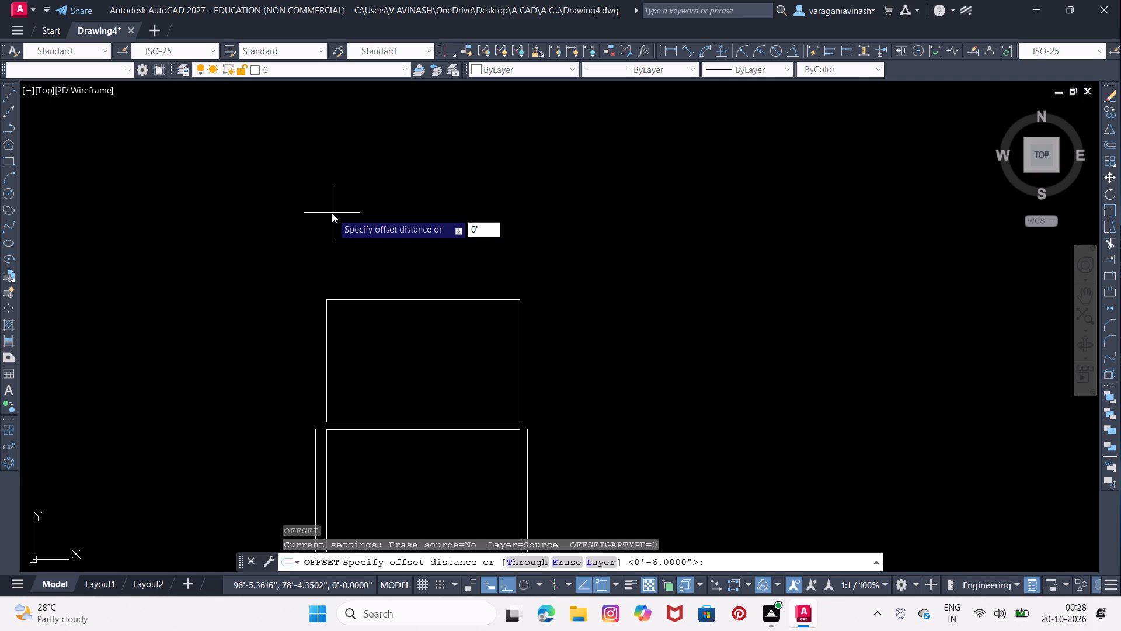
pyautogui.press('6')
pyautogui.press('Return')
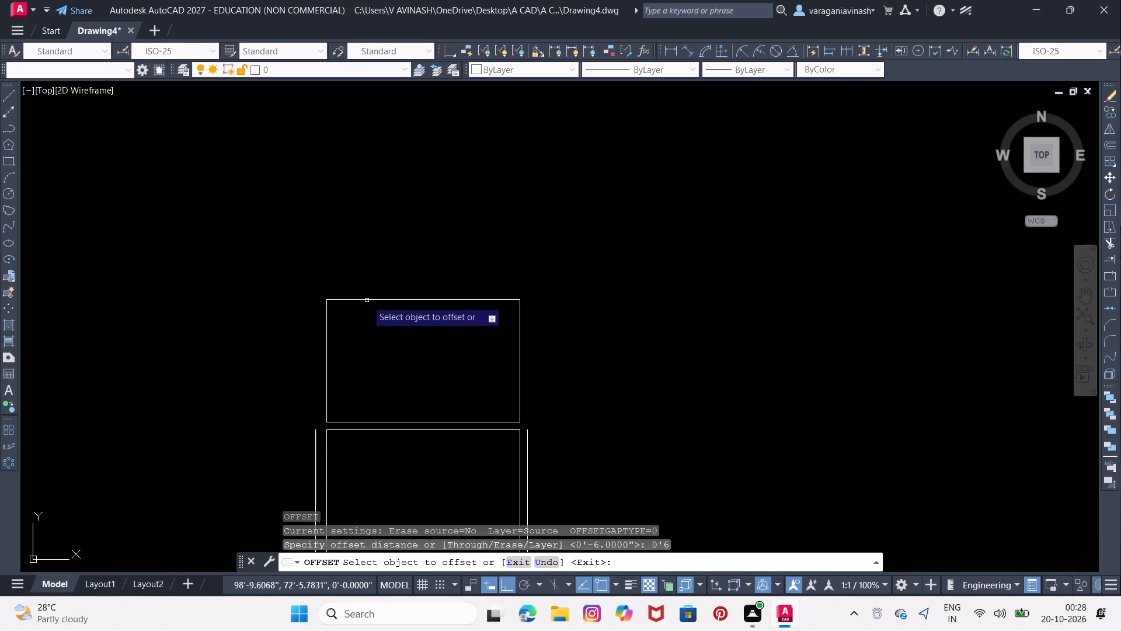
pyautogui.click(367, 300)
pyautogui.click(368, 283)
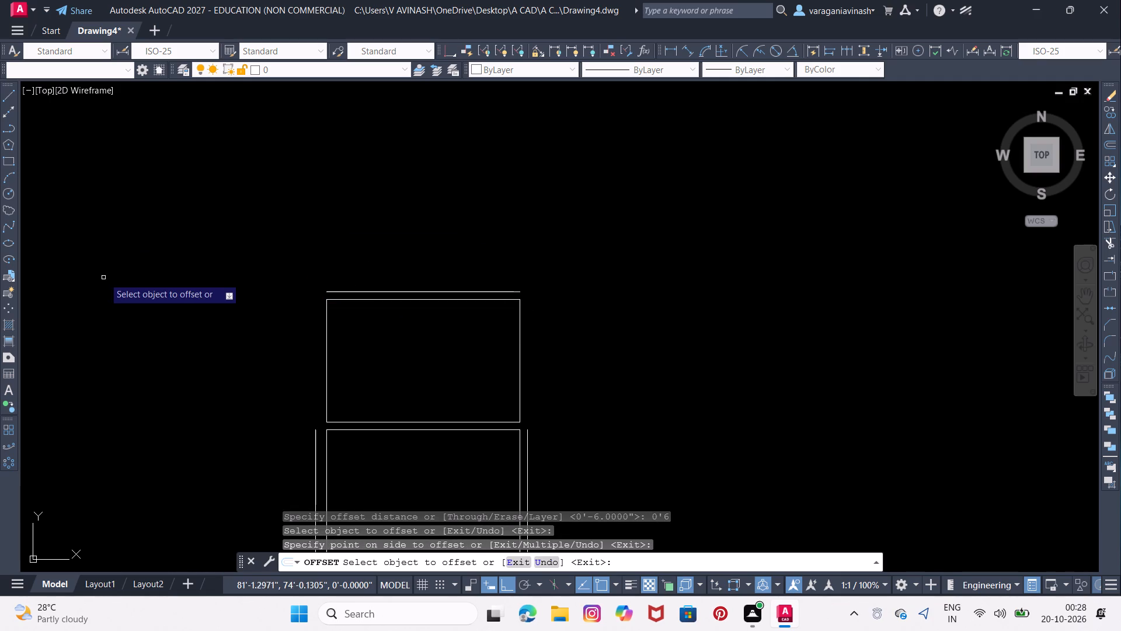
pyautogui.press('Escape')
pyautogui.press('Escape')
pyautogui.rightClick(221, 231)
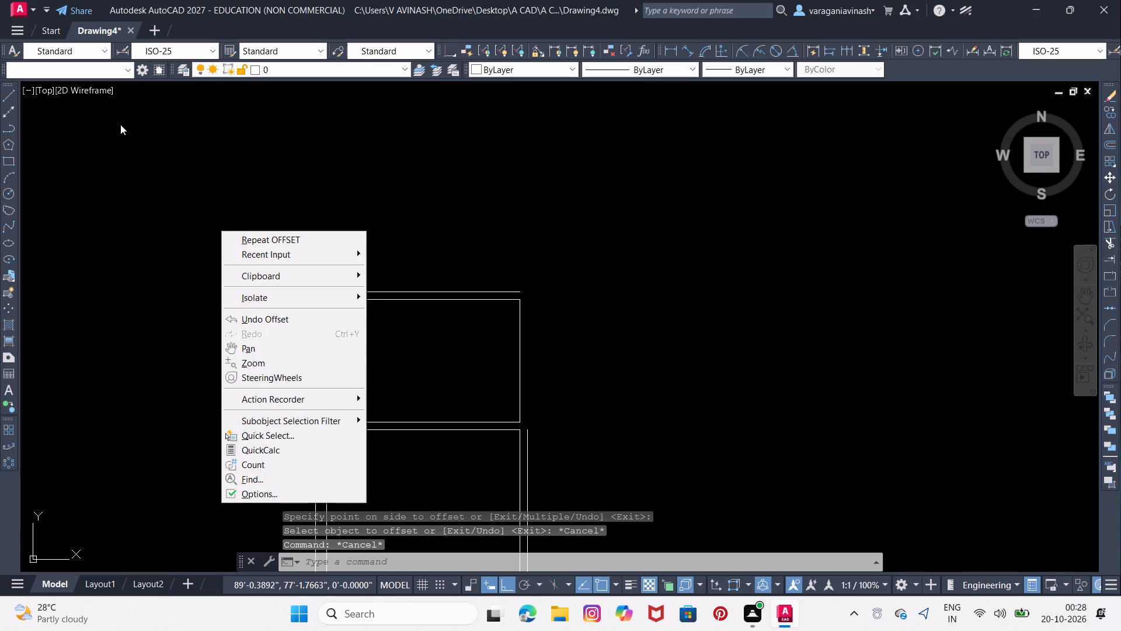
pyautogui.press('Escape')
pyautogui.press('Escape')
# Draw a fourth room, 12' high and 13' wide, with lines rising from the new offset line's left end and closing at its right end.
pyautogui.click(8, 94)
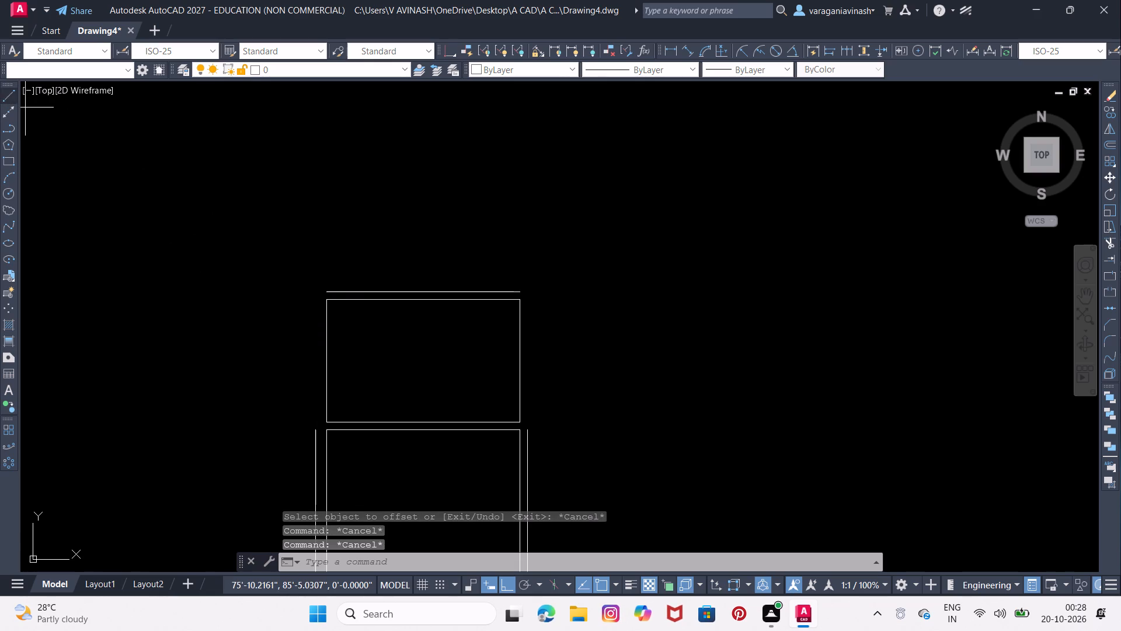
pyautogui.moveTo(292, 234); pyautogui.dragTo(284, 270, button='middle')
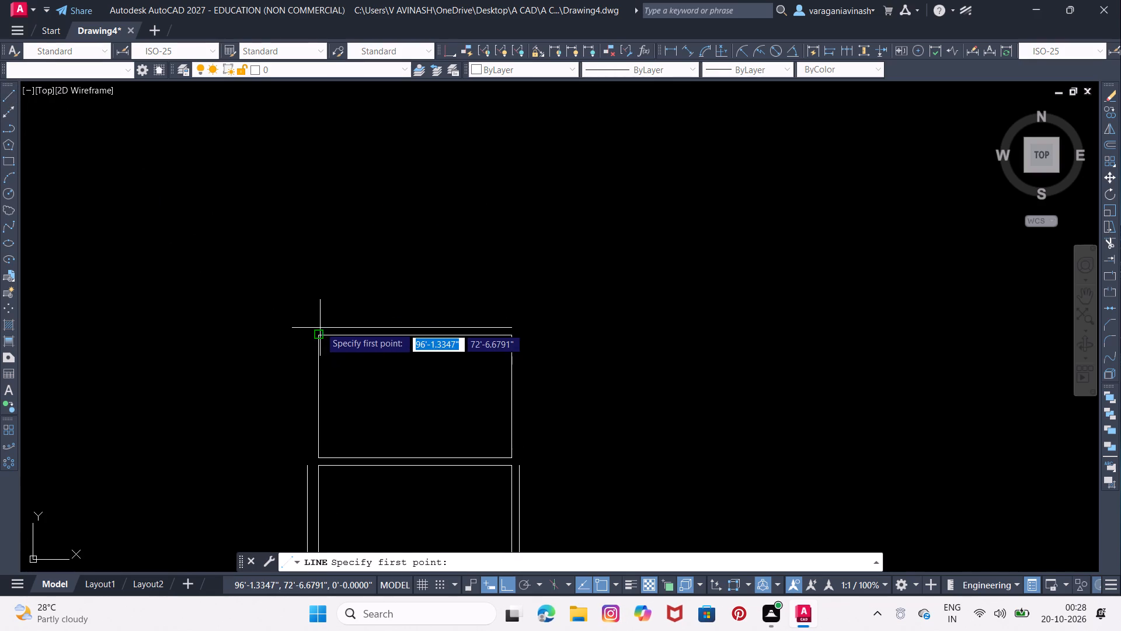
pyautogui.click(320, 325)
pyautogui.middleClick(348, 205)
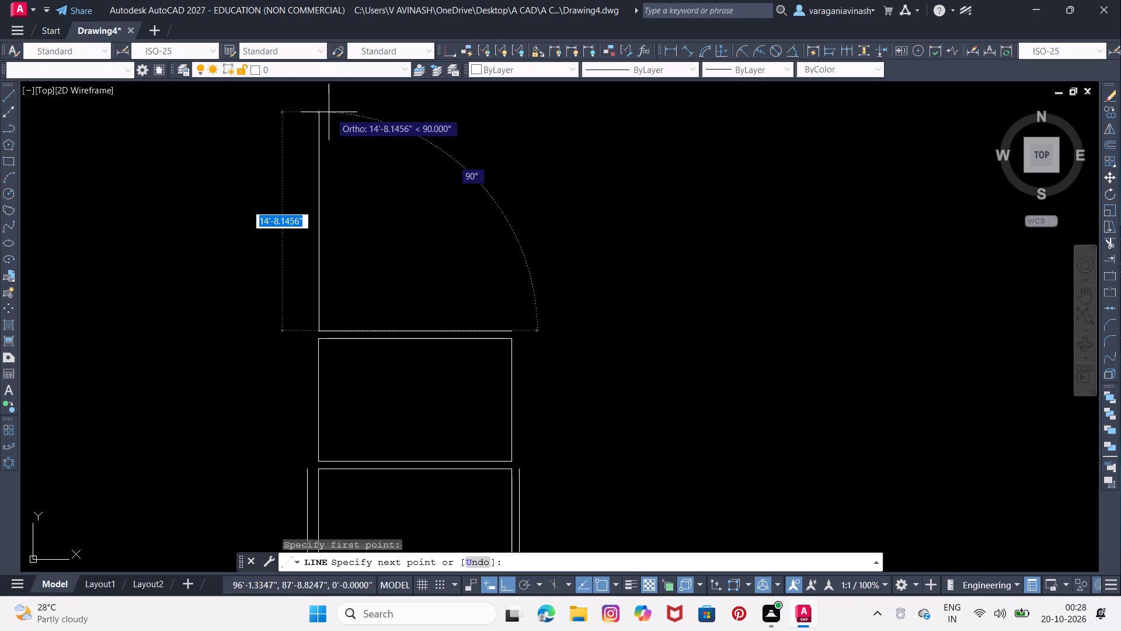
pyautogui.write("12'")
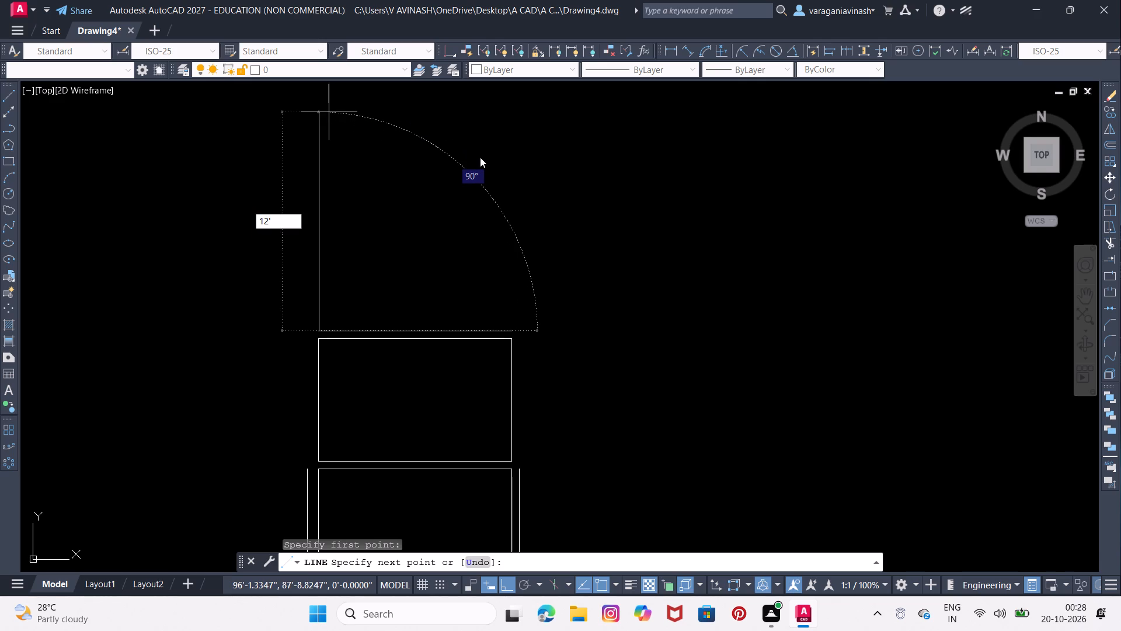
pyautogui.press('Return')
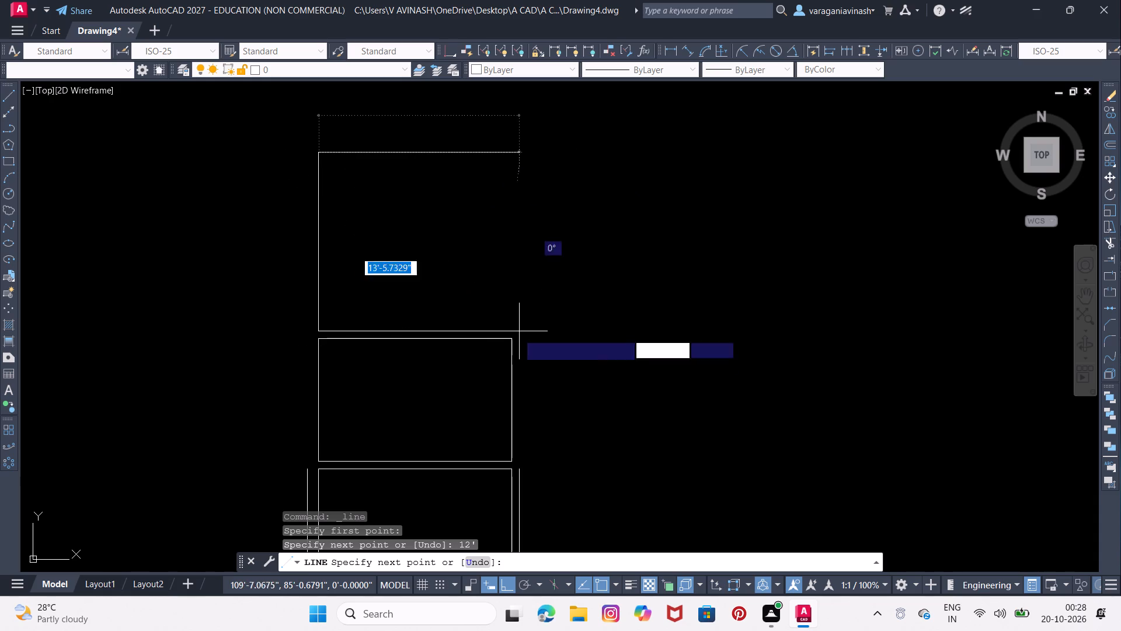
pyautogui.click(510, 314)
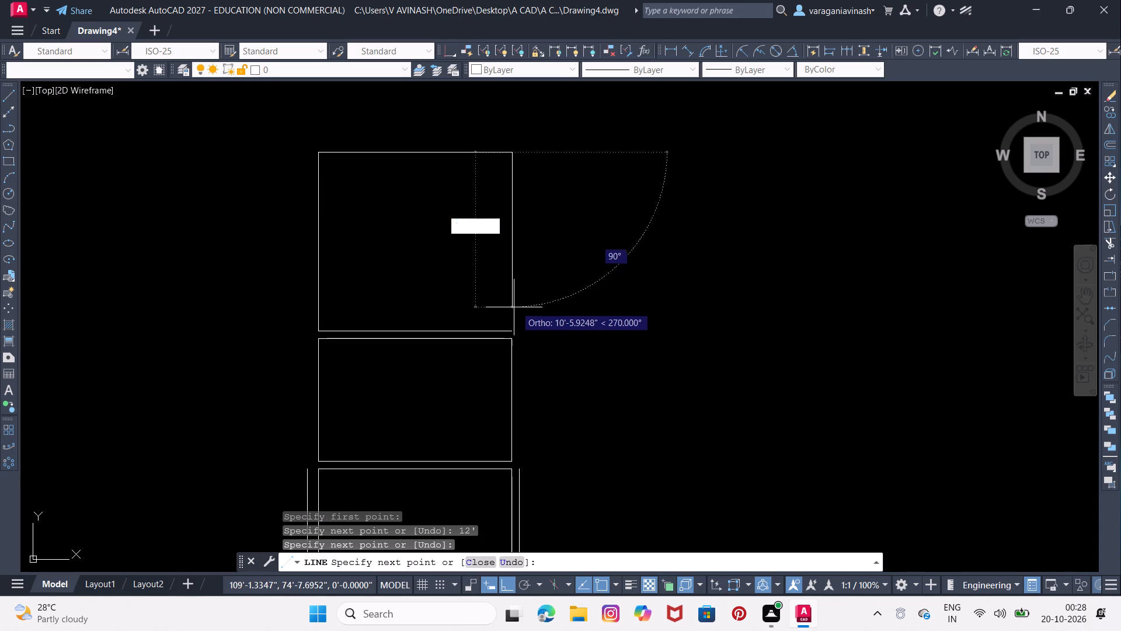
pyautogui.click(510, 329)
pyautogui.press('Escape')
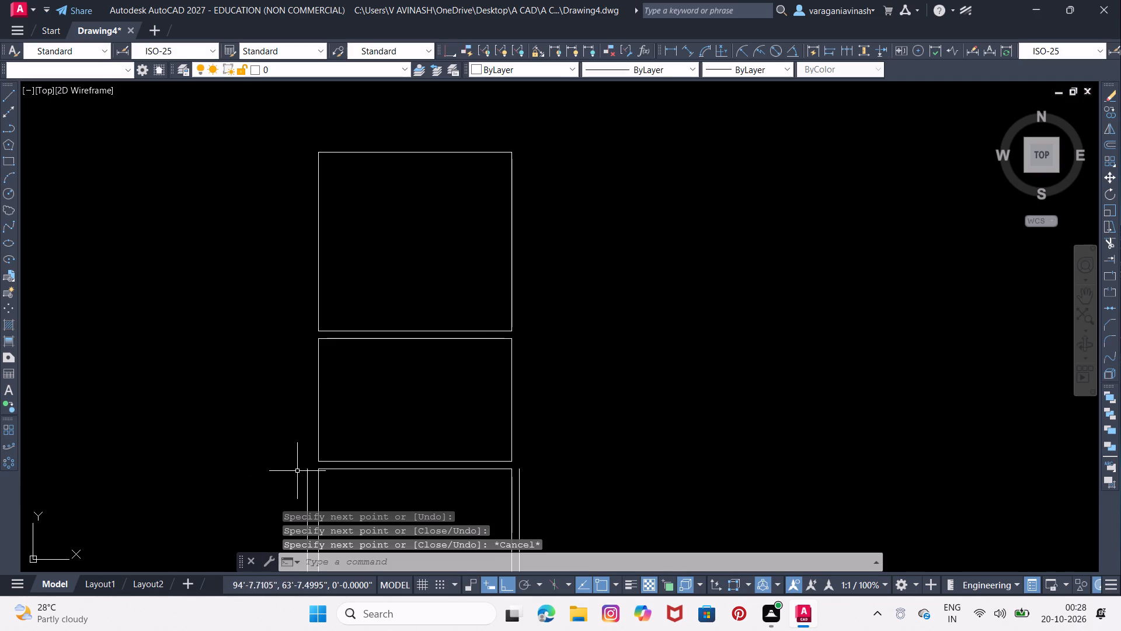
# Stretch the left outer wall line up to the top room's top wall level, plus a further 9" beyond it.
pyautogui.click(308, 468)
pyautogui.click(305, 471)
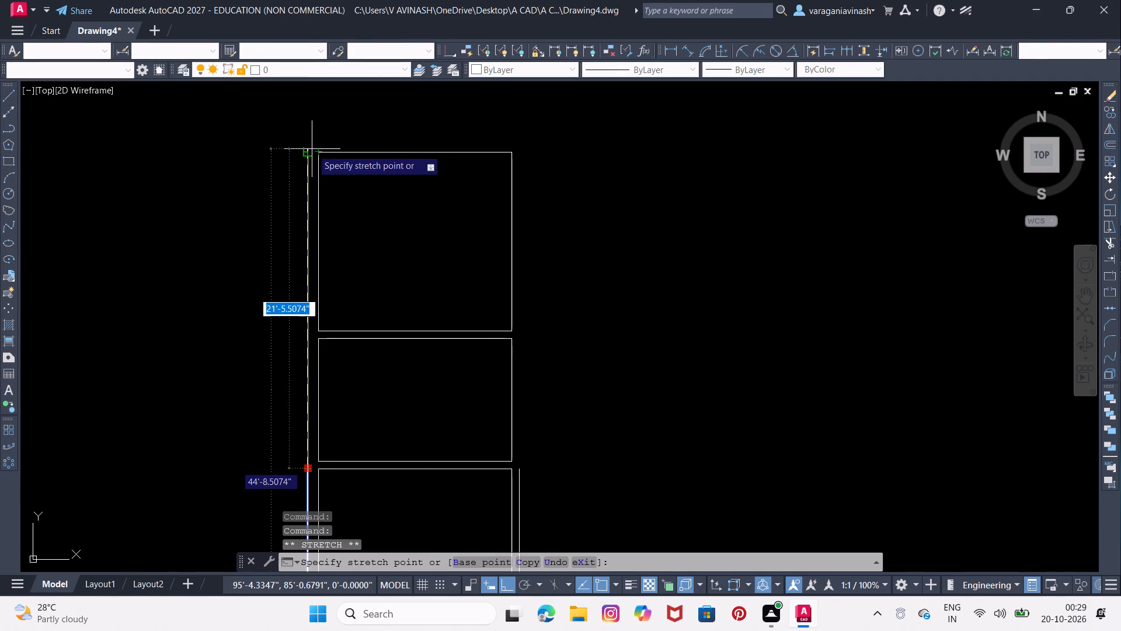
pyautogui.click(309, 149)
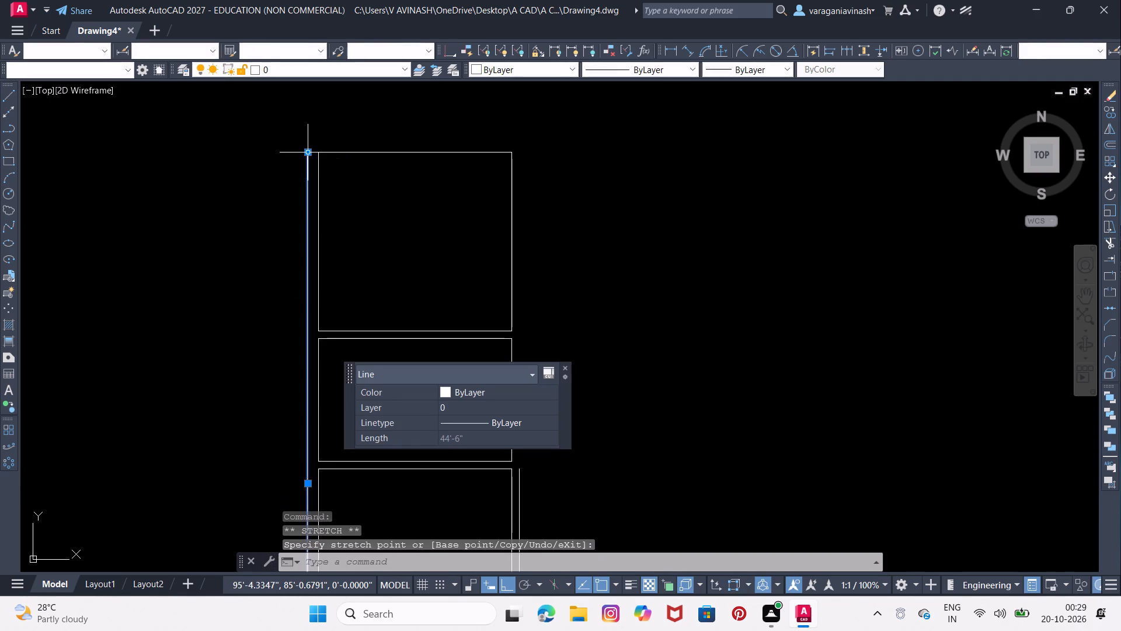
pyautogui.click(309, 151)
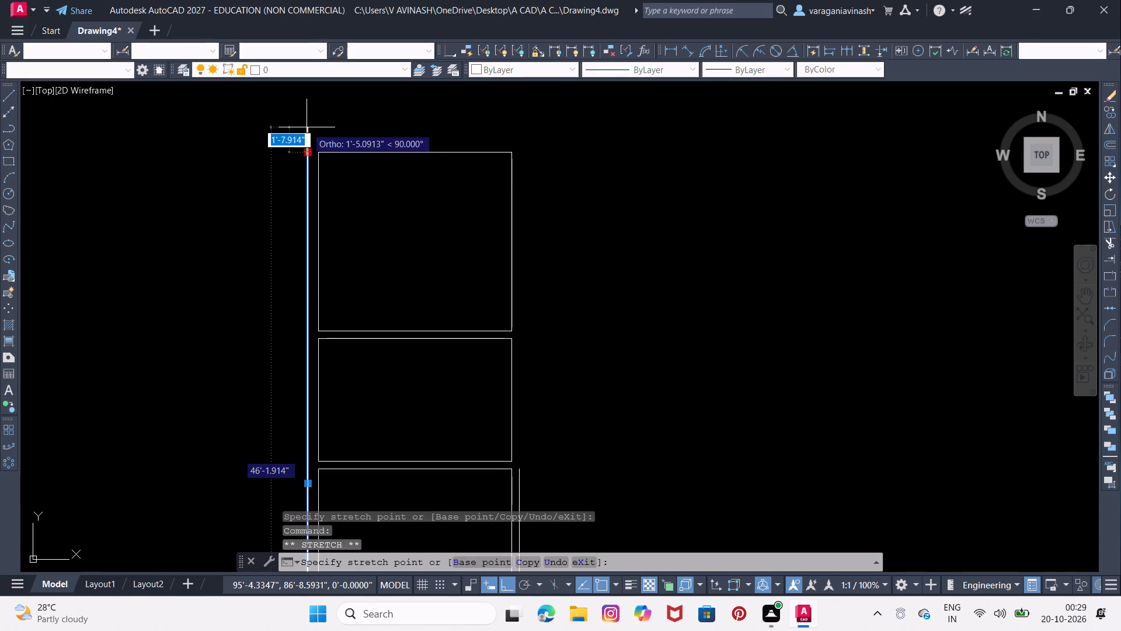
pyautogui.write("0'9")
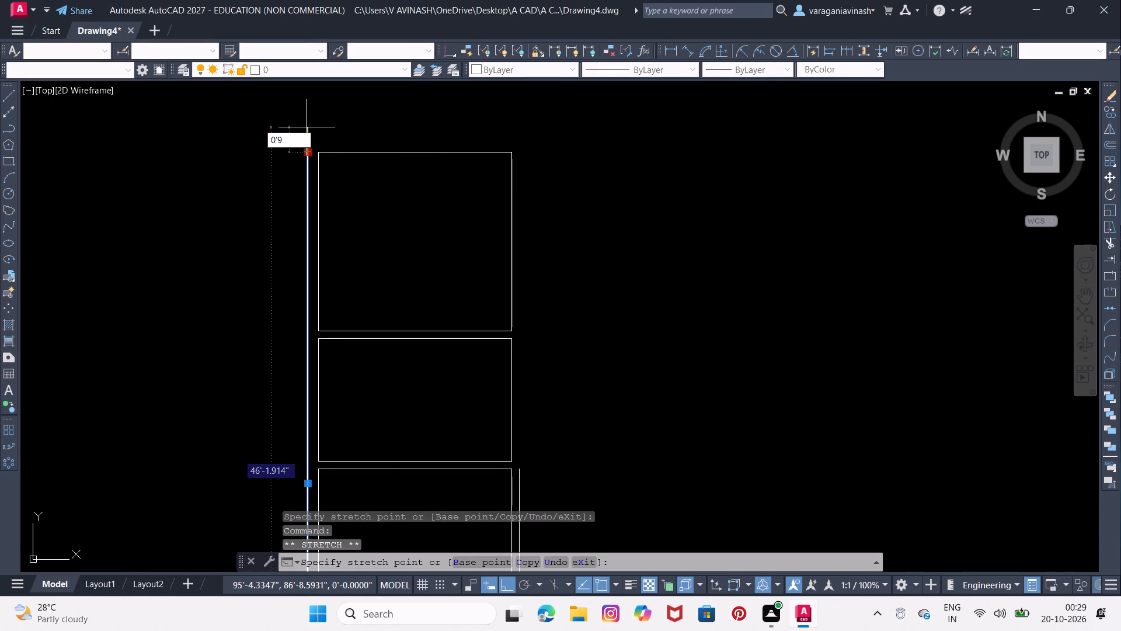
pyautogui.press('Return')
pyautogui.scroll(1, 291, 133)
pyautogui.press('Escape')
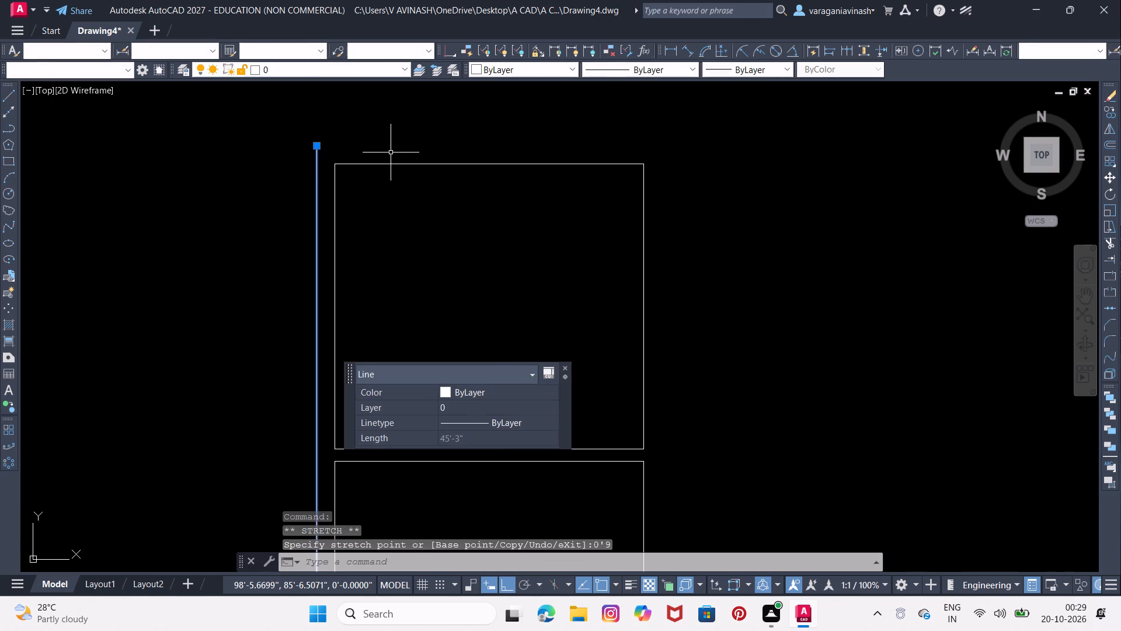
# Draw a horizontal outer wall line from the left outer wall's upper end, running right well past the stacked rooms.
pyautogui.click(3, 97)
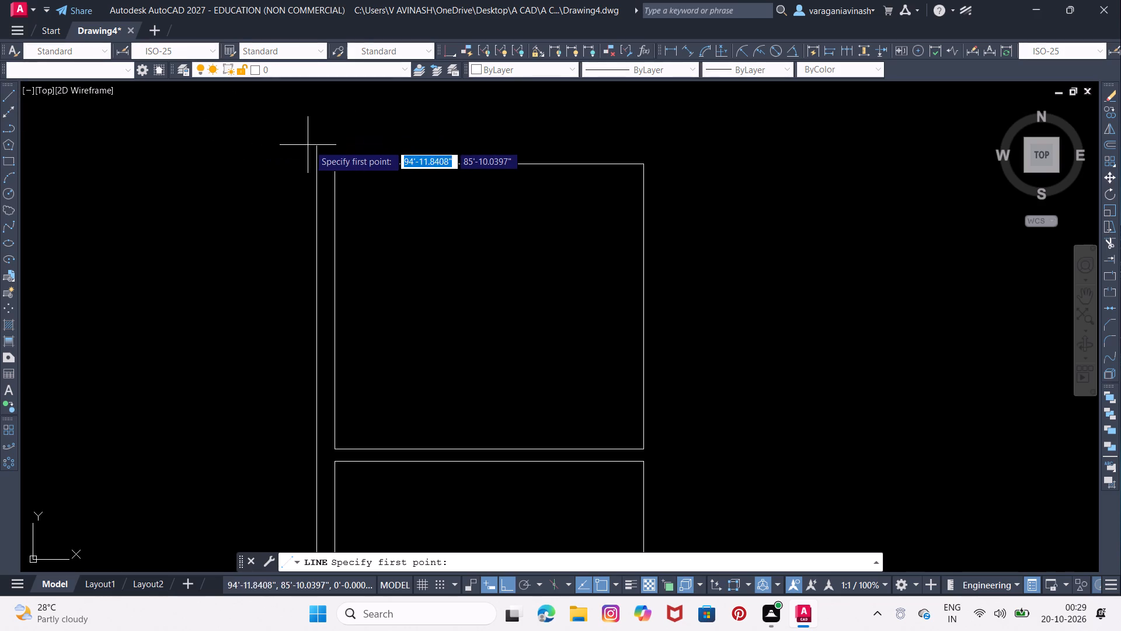
pyautogui.click(316, 145)
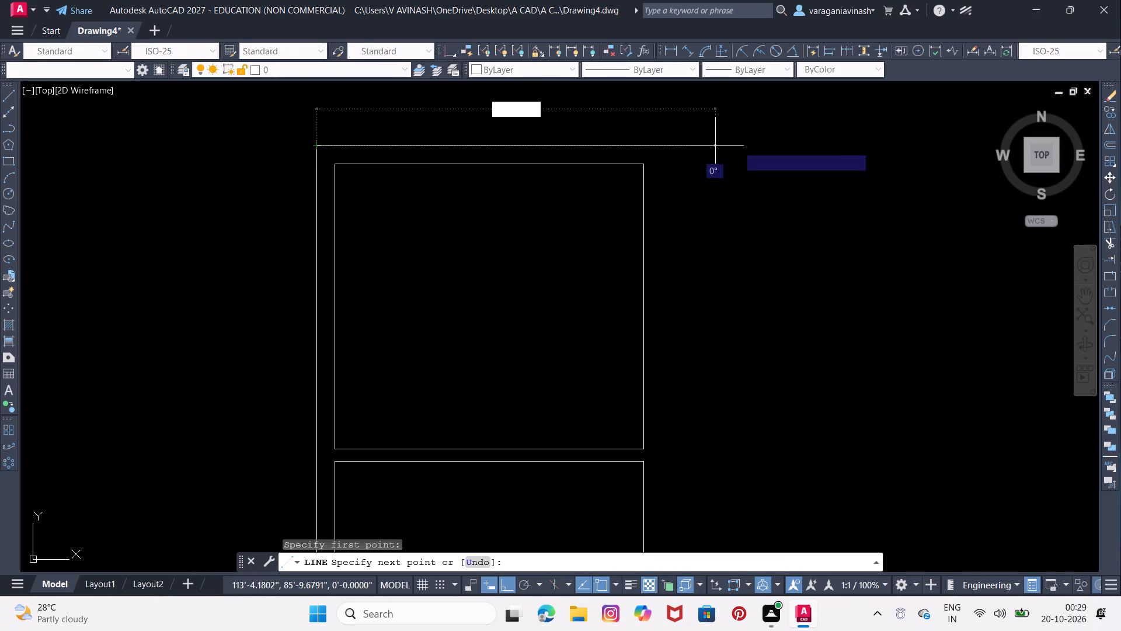
pyautogui.scroll(-2, 723, 150)
pyautogui.moveTo(738, 161); pyautogui.dragTo(689, 161, button='middle')
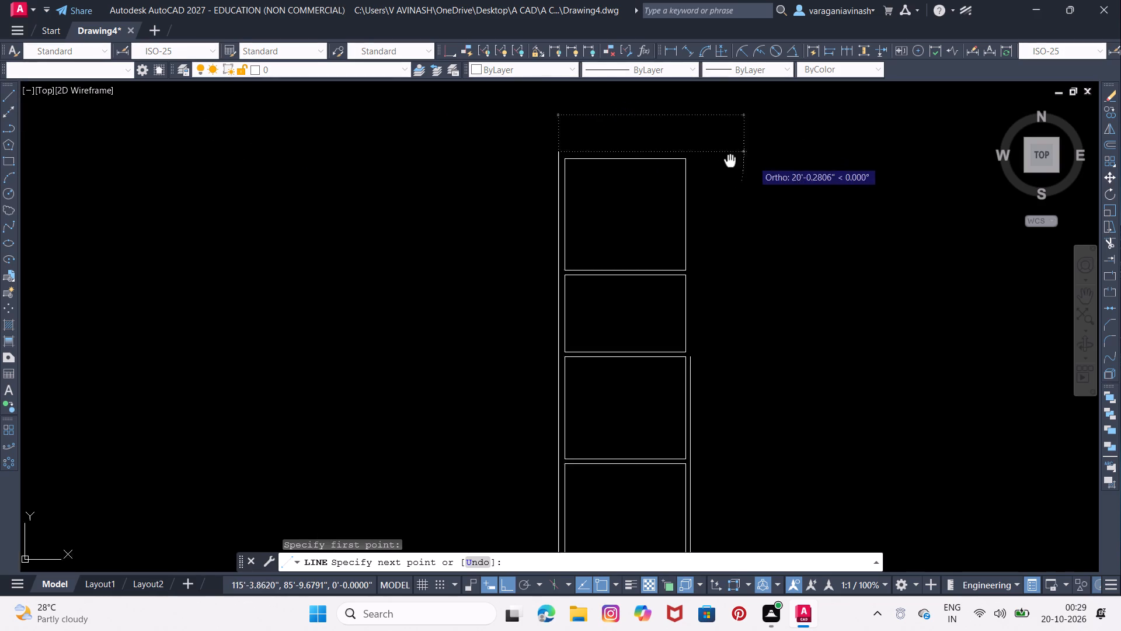
pyautogui.moveTo(689, 161); pyautogui.dragTo(496, 165, button='middle')
pyautogui.click(723, 144)
pyautogui.press('Escape')
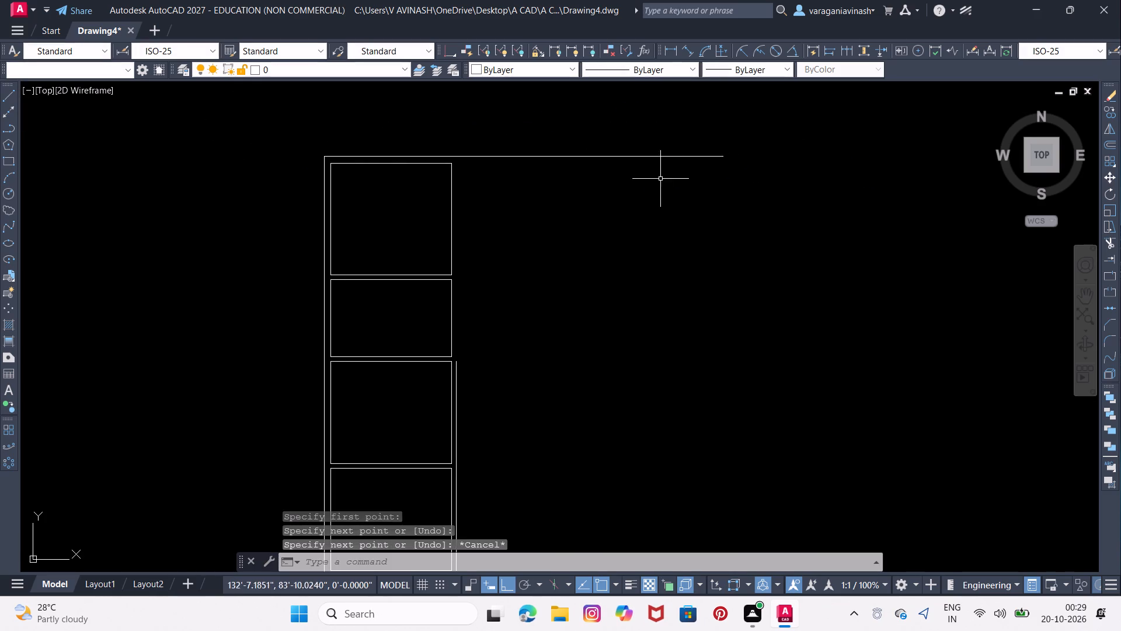
pyautogui.press('Escape')
# Stretch the wall line right of the rooms up to the top outer wall line and down to the bottom outer wall line.
pyautogui.click(455, 367)
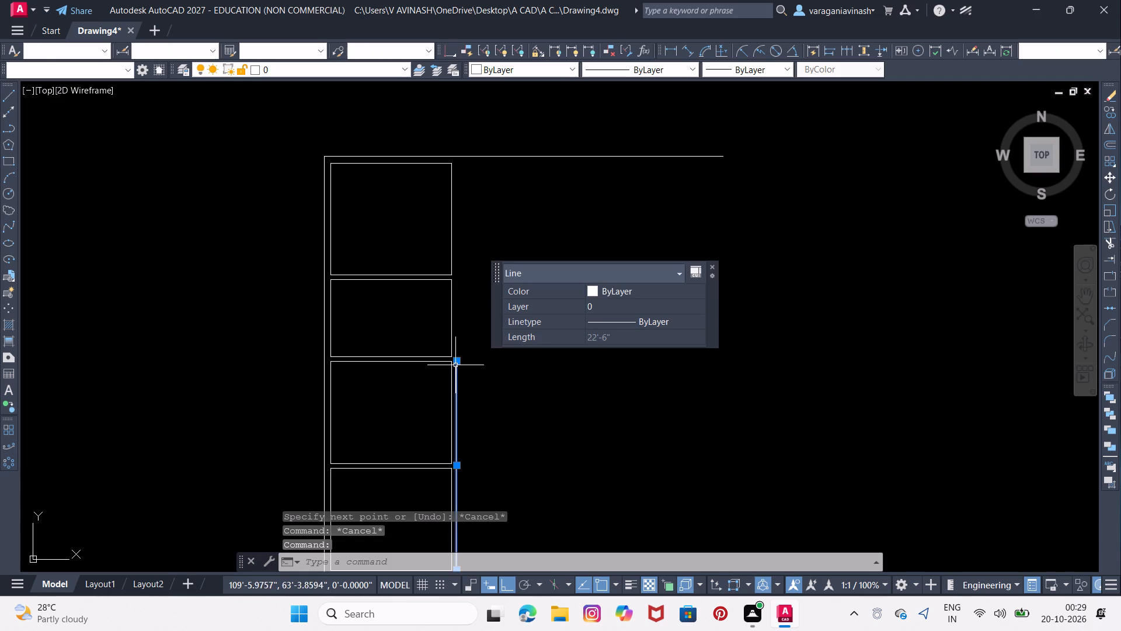
pyautogui.click(455, 363)
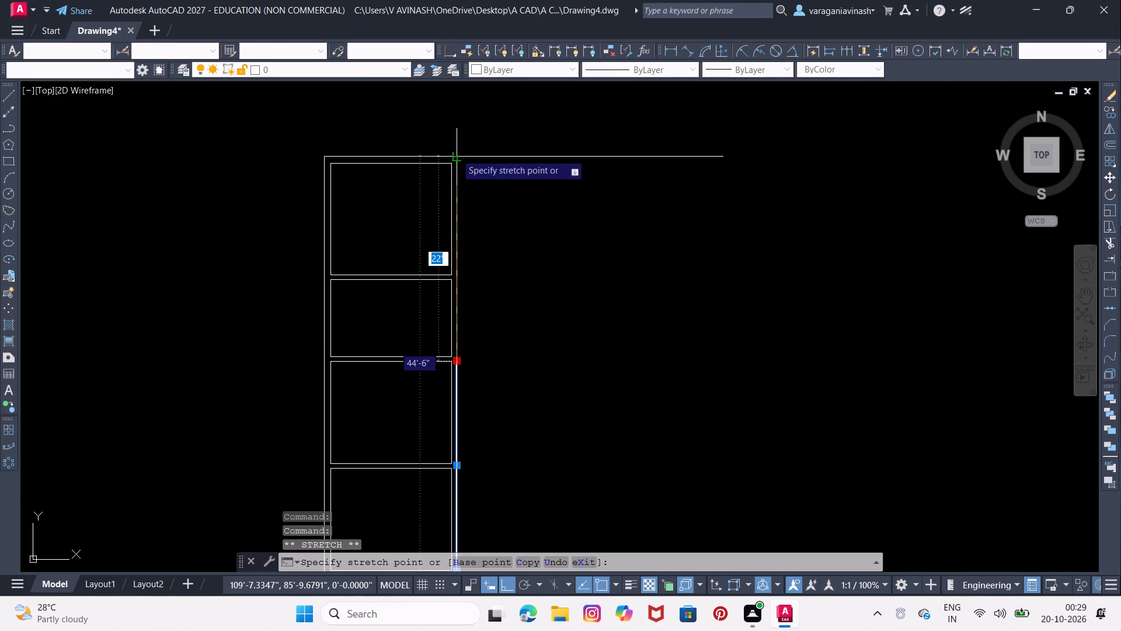
pyautogui.click(454, 157)
pyautogui.press('Escape')
pyautogui.scroll(-1, 528, 212)
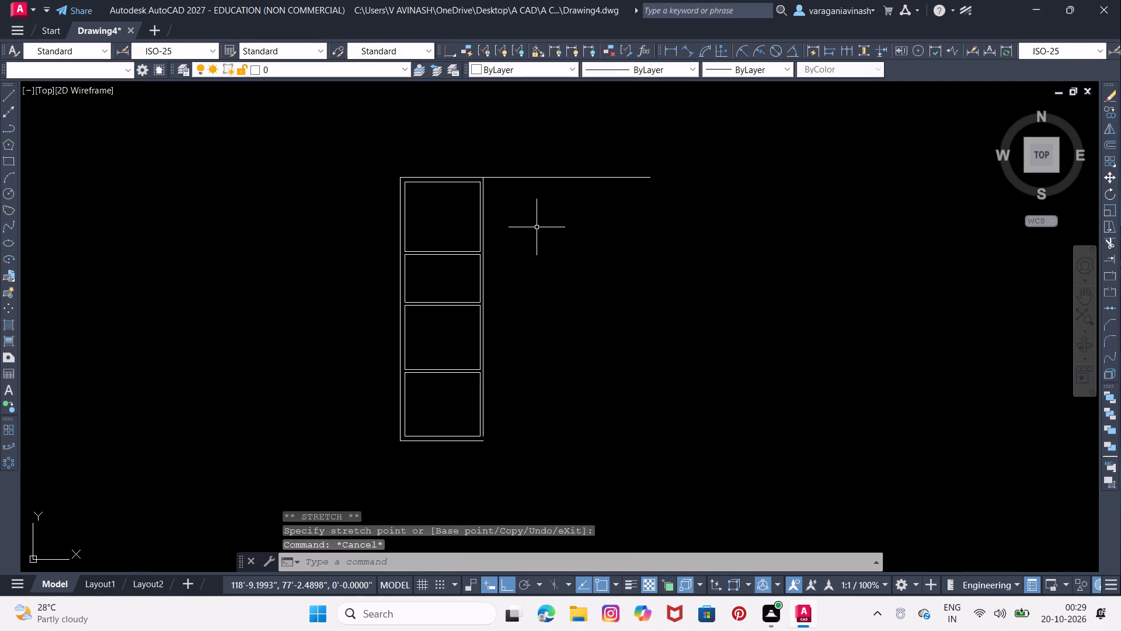
pyautogui.moveTo(521, 199); pyautogui.dragTo(503, 141, button='middle')
pyautogui.scroll(3, 468, 375)
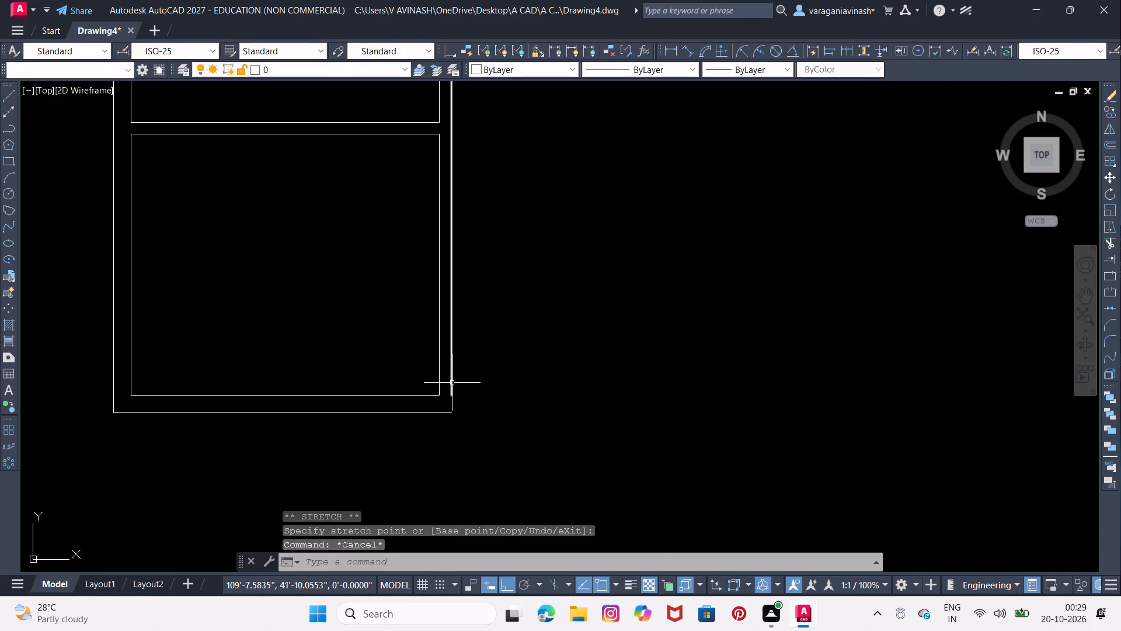
pyautogui.click(451, 384)
pyautogui.click(451, 399)
pyautogui.click(448, 417)
pyautogui.press('Escape')
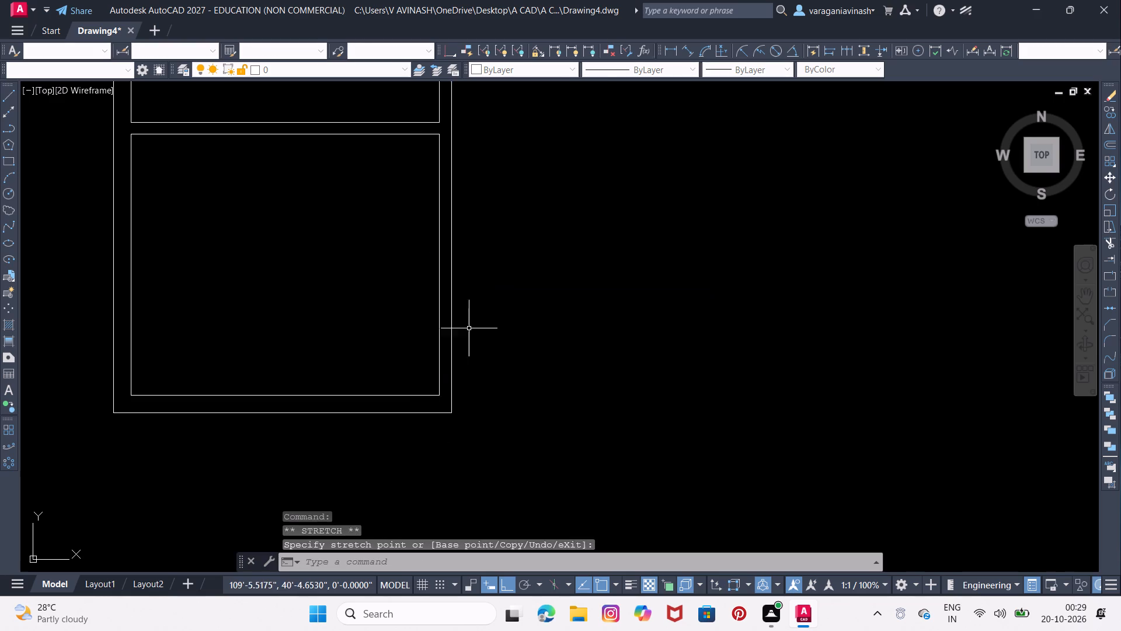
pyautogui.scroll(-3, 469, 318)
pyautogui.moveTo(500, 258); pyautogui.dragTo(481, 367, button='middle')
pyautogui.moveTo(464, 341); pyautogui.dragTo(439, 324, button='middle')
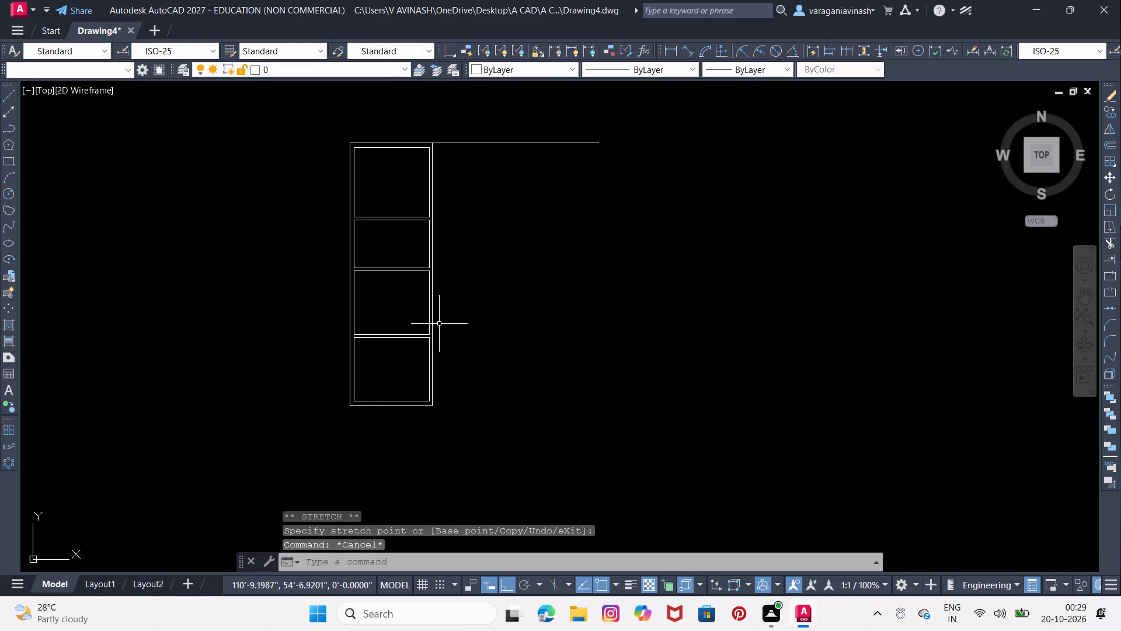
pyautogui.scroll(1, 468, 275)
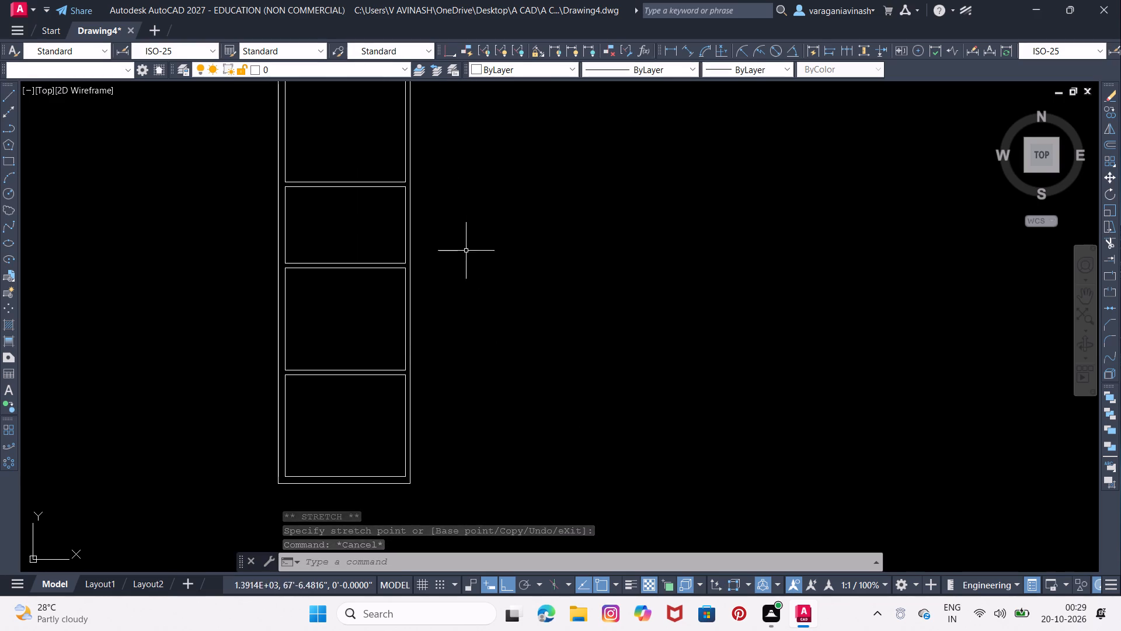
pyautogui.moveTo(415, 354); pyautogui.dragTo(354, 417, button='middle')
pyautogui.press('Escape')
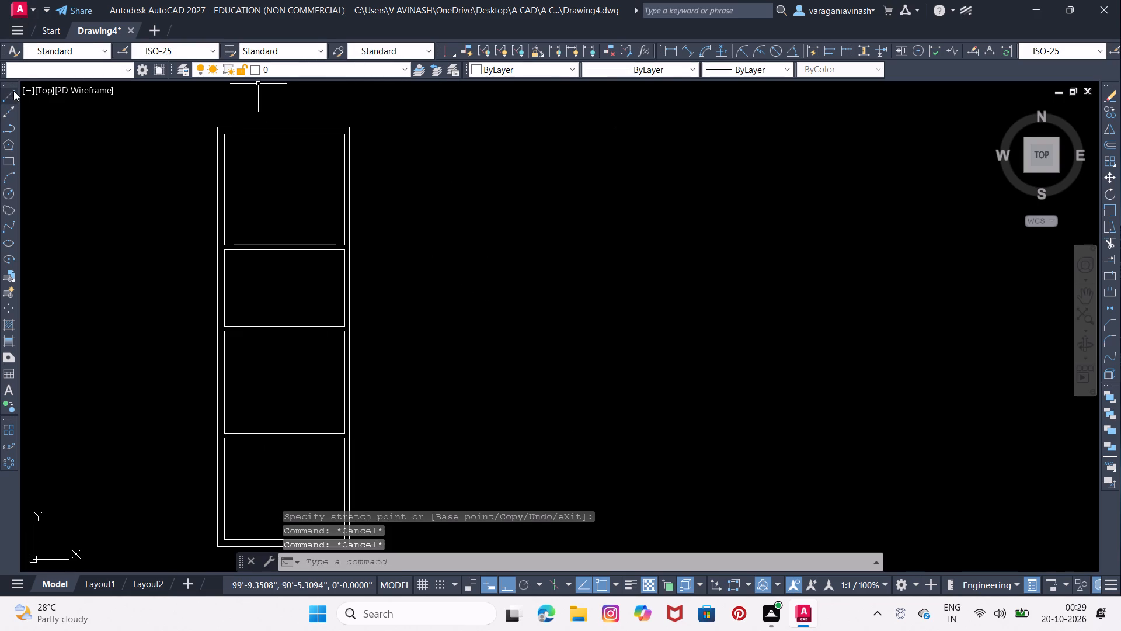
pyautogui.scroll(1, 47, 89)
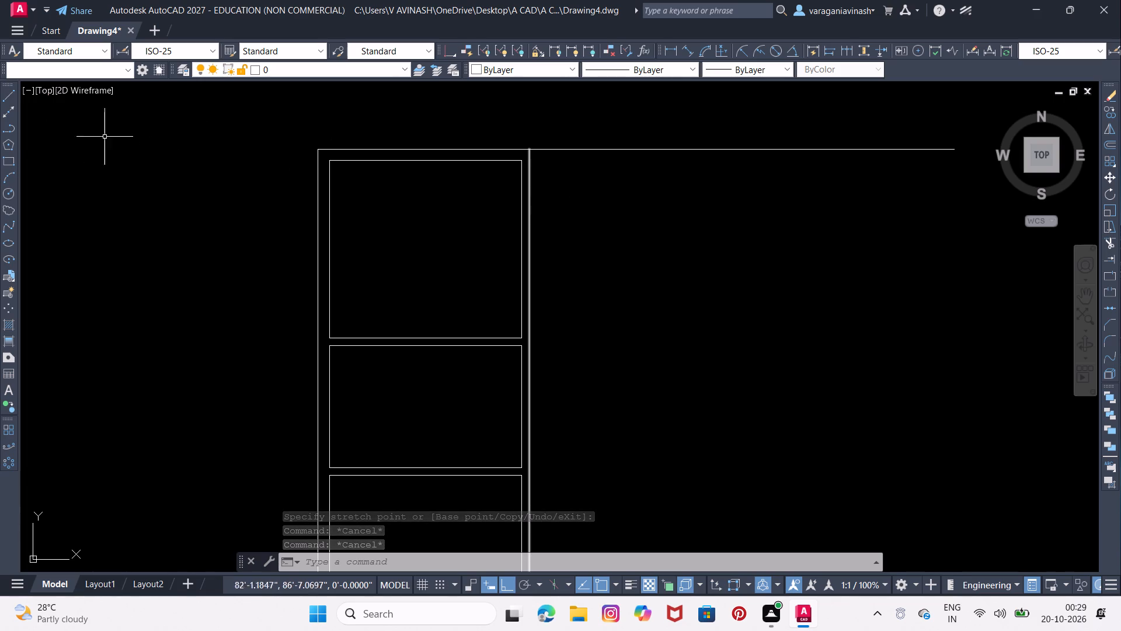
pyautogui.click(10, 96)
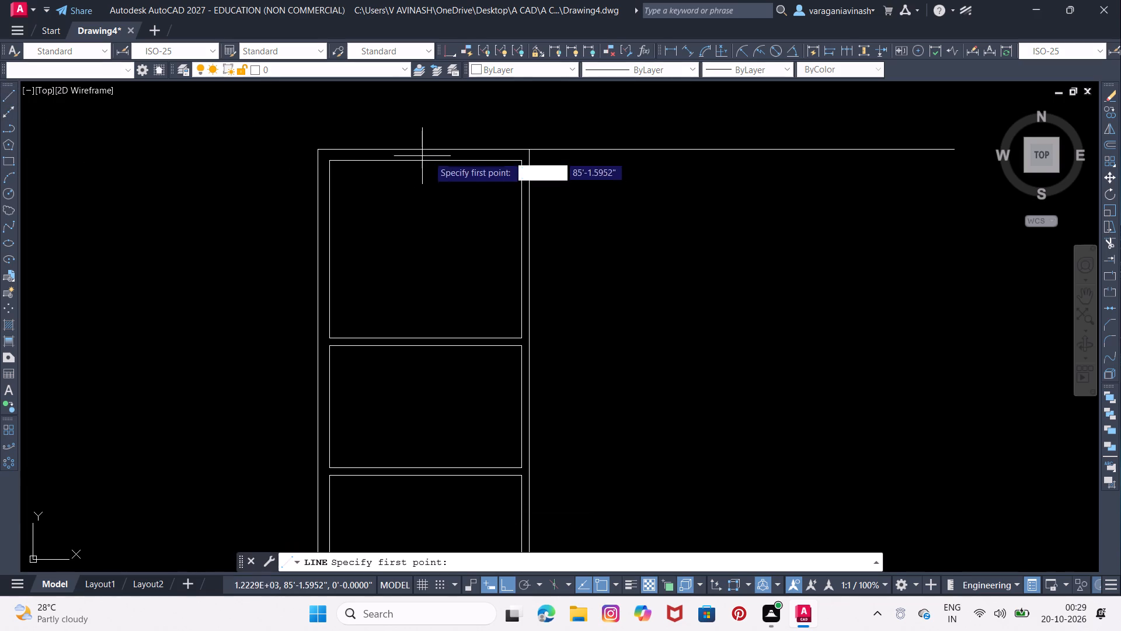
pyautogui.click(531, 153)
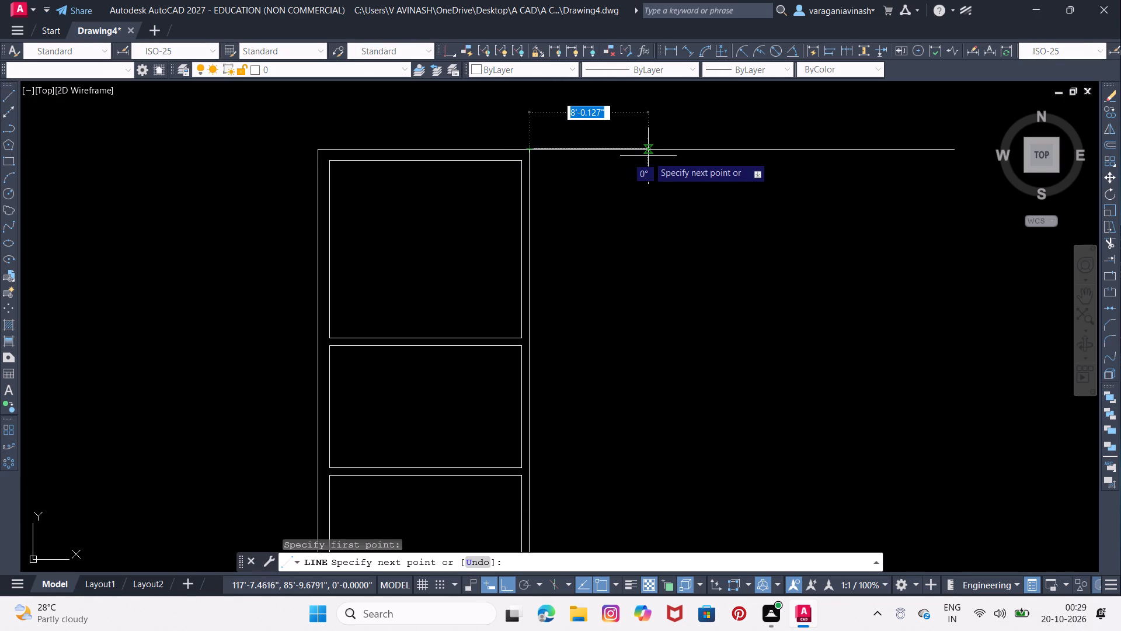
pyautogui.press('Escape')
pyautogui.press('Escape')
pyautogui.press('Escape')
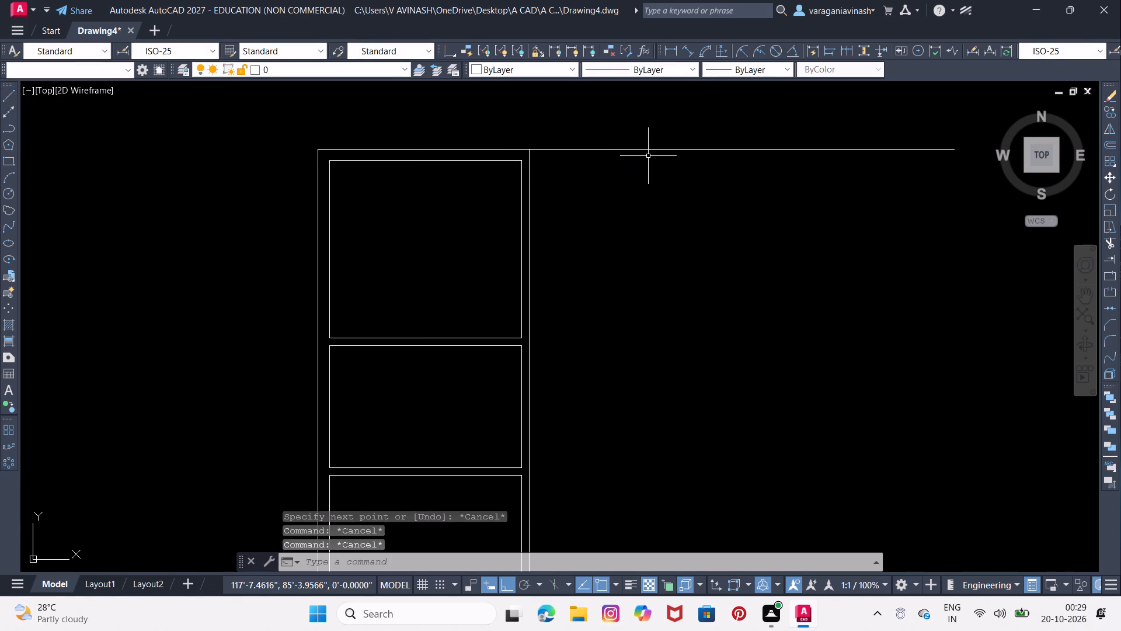
# Stretch the top room's top wall line to the right, ending just short of the outer wall line's right end.
pyautogui.click(510, 161)
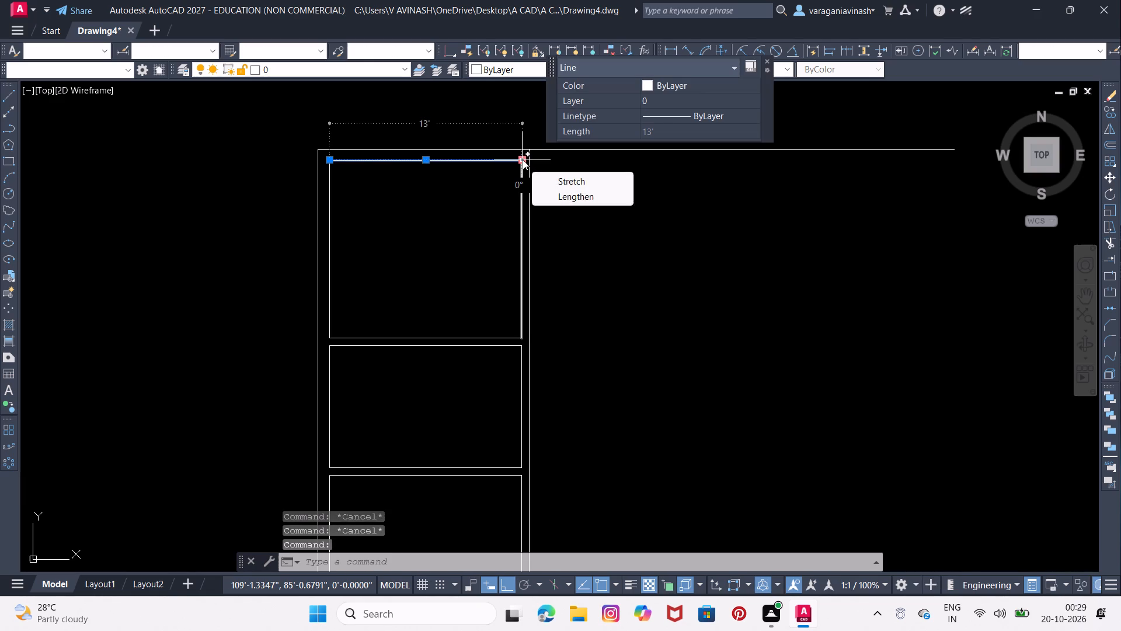
pyautogui.click(523, 160)
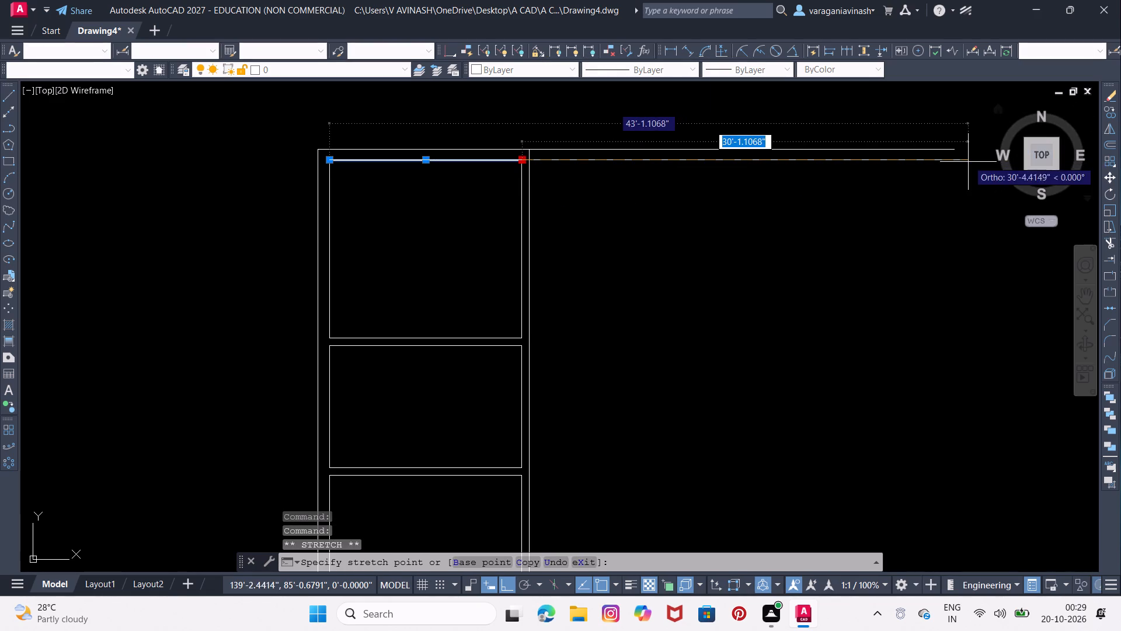
pyautogui.click(946, 162)
pyautogui.press('Escape')
pyautogui.press('Escape')
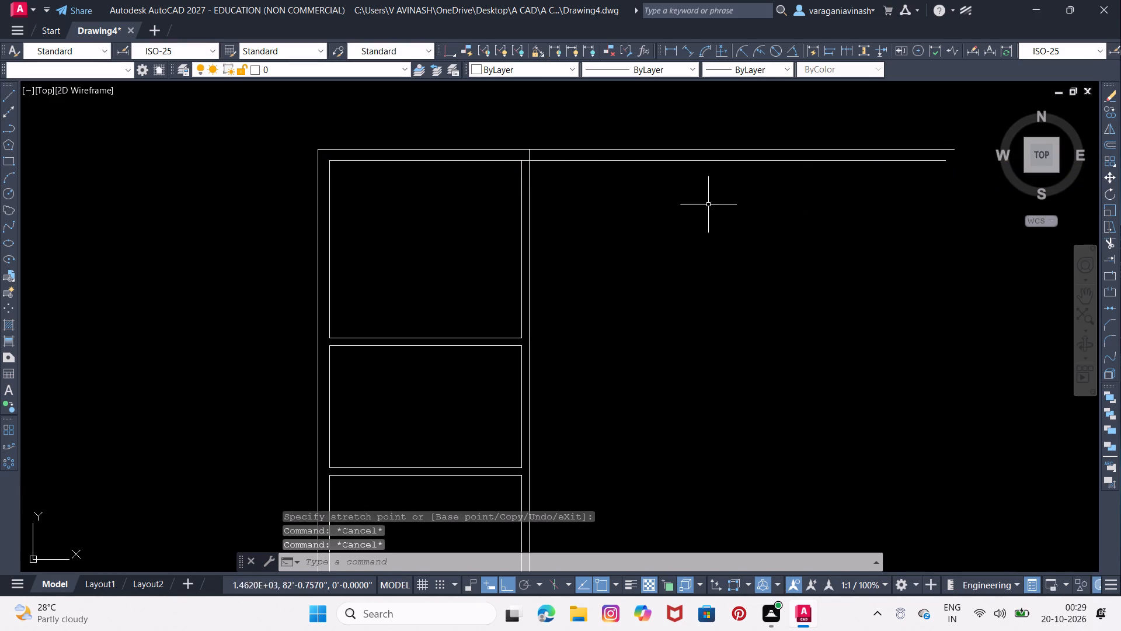
# Draw an 8' line downward along the right wall line, starting where it crosses the inner top wall line.
pyautogui.click(2, 95)
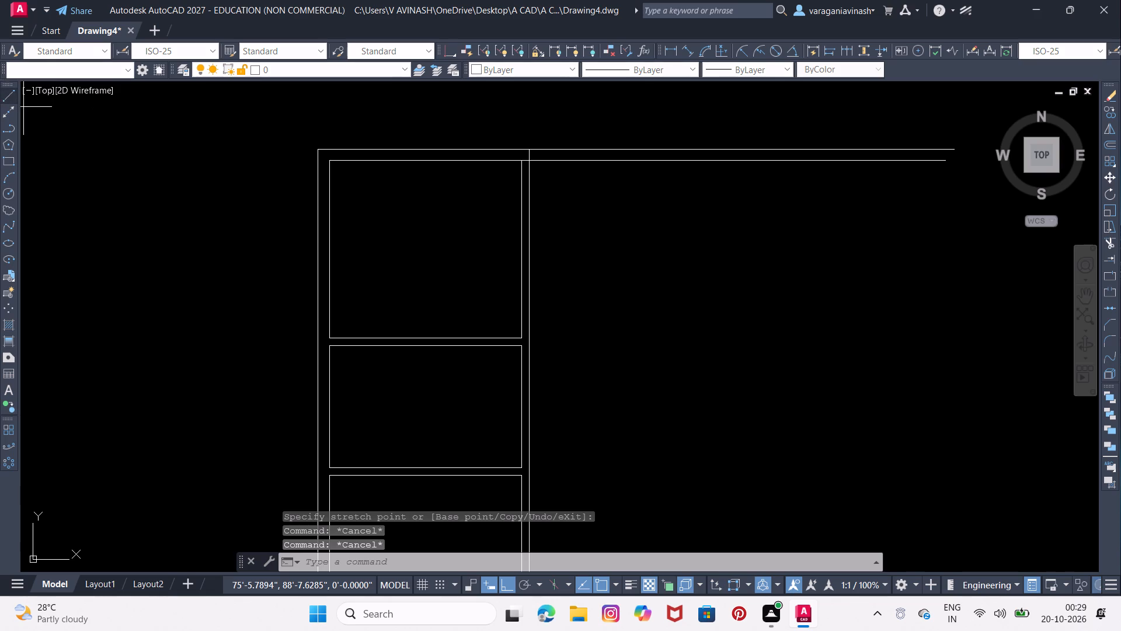
pyautogui.click(531, 162)
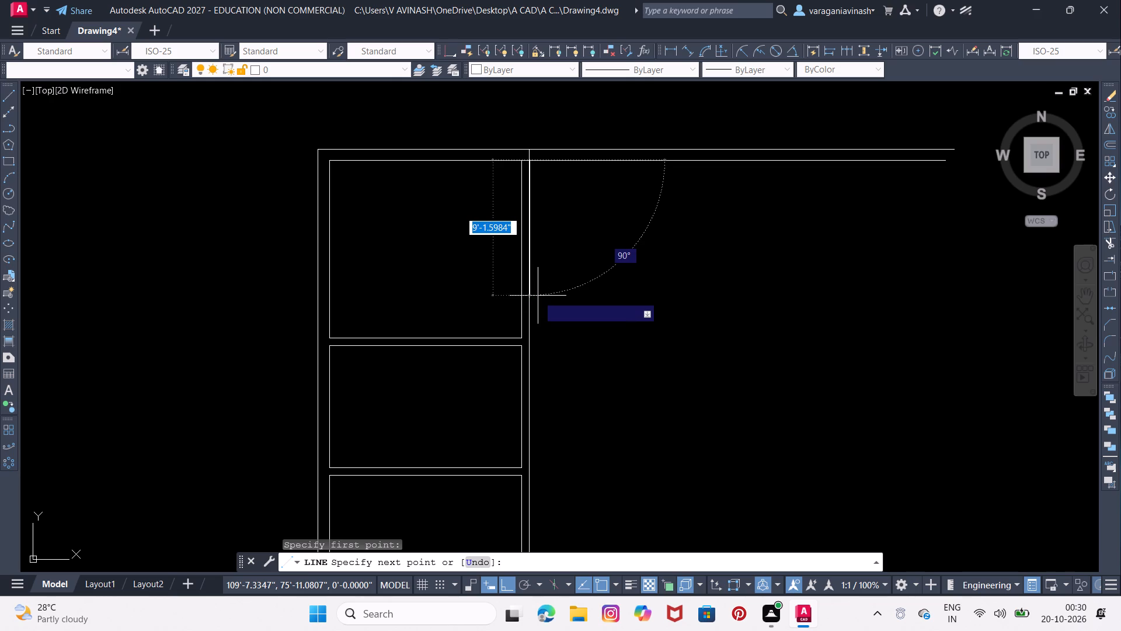
pyautogui.write("8'")
pyautogui.press('Return')
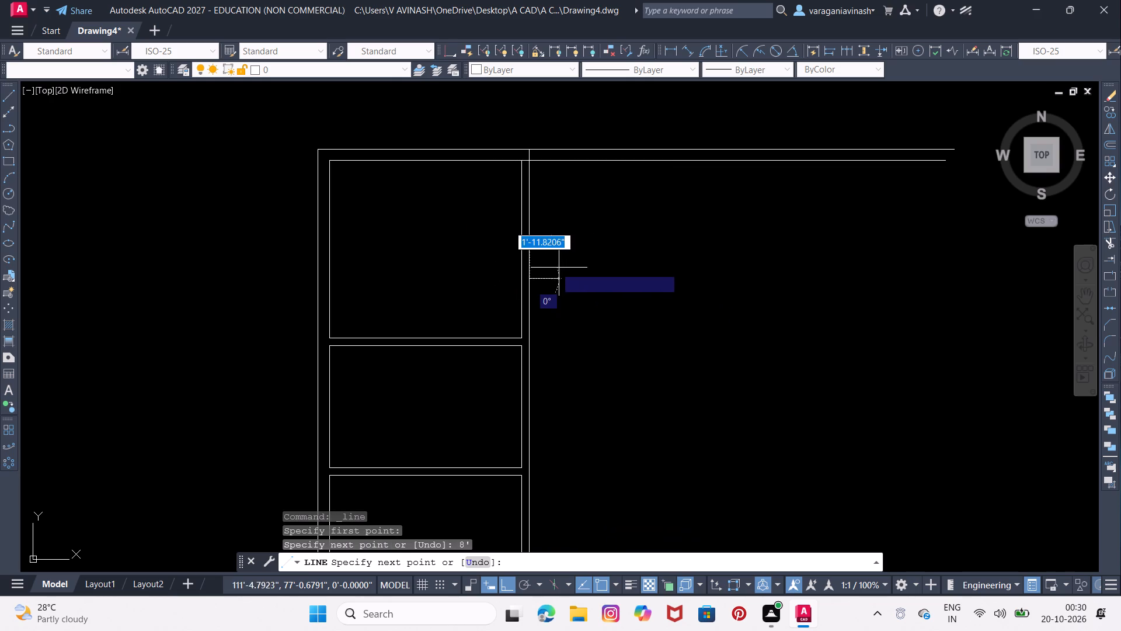
pyautogui.press('Escape')
pyautogui.press('Escape')
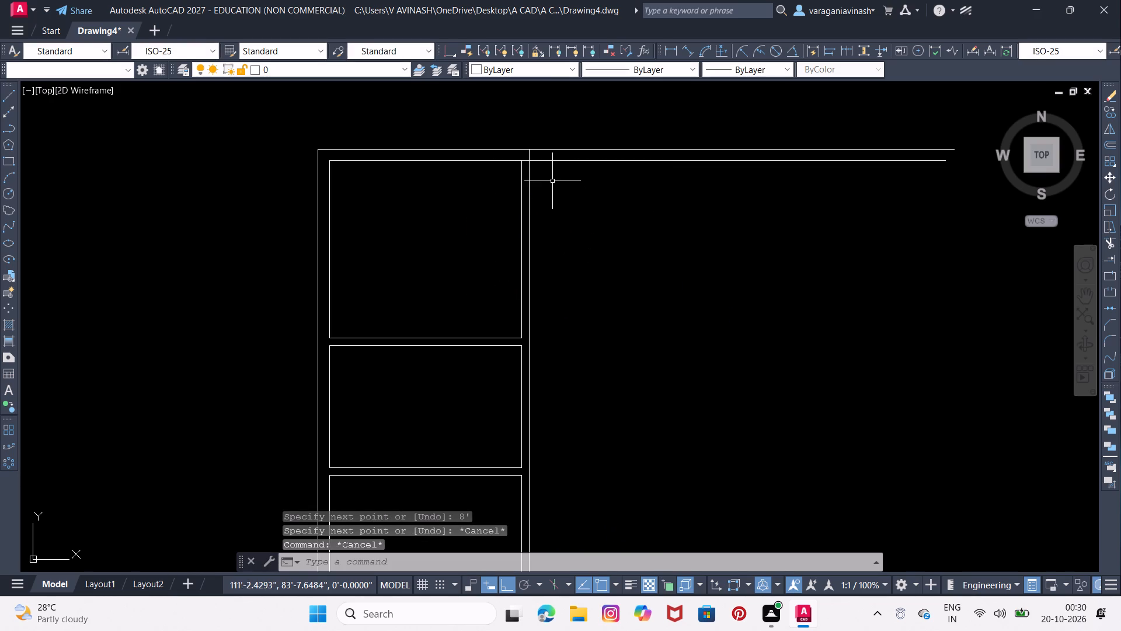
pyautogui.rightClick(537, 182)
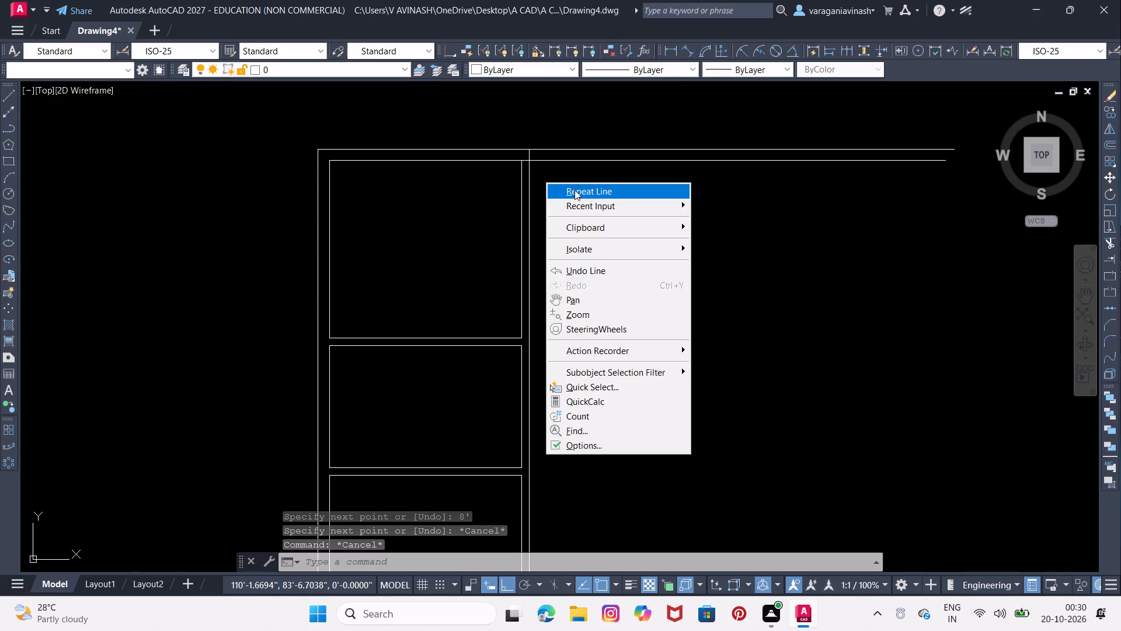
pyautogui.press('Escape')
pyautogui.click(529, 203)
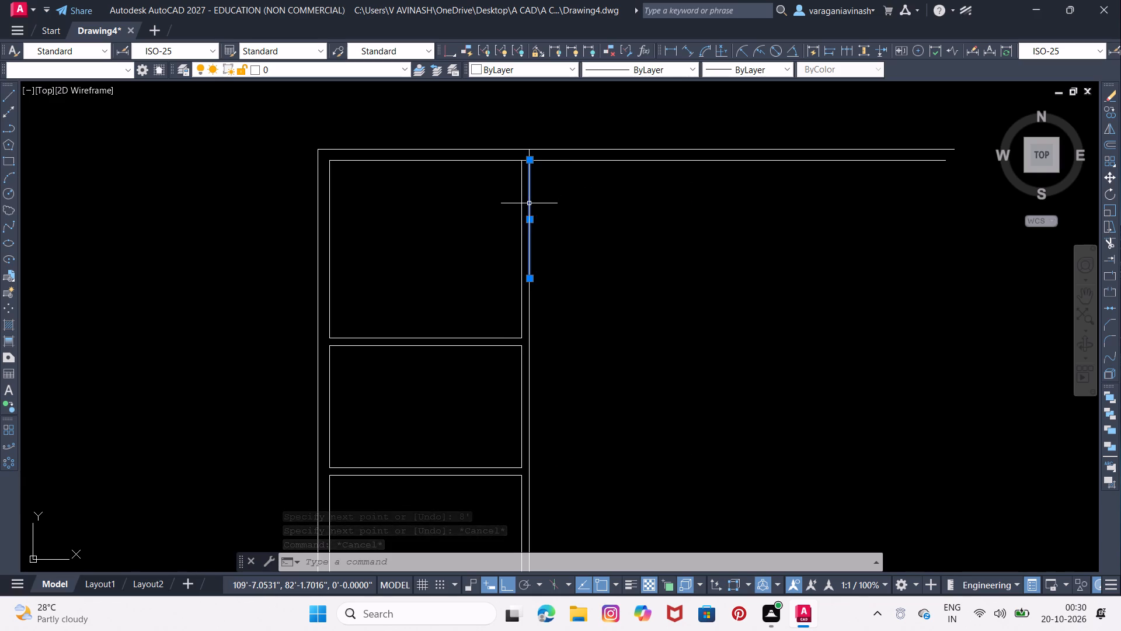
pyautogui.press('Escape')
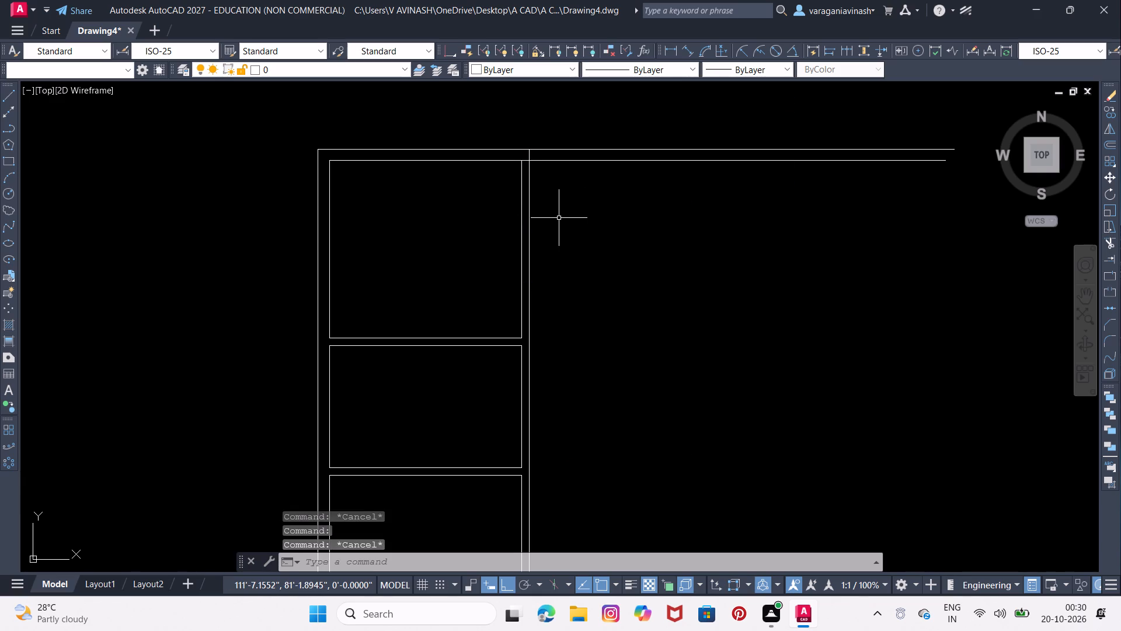
# Offset the 8' vertical line beside the top room 4'8" to the right.
pyautogui.press('o')
pyautogui.press('Return')
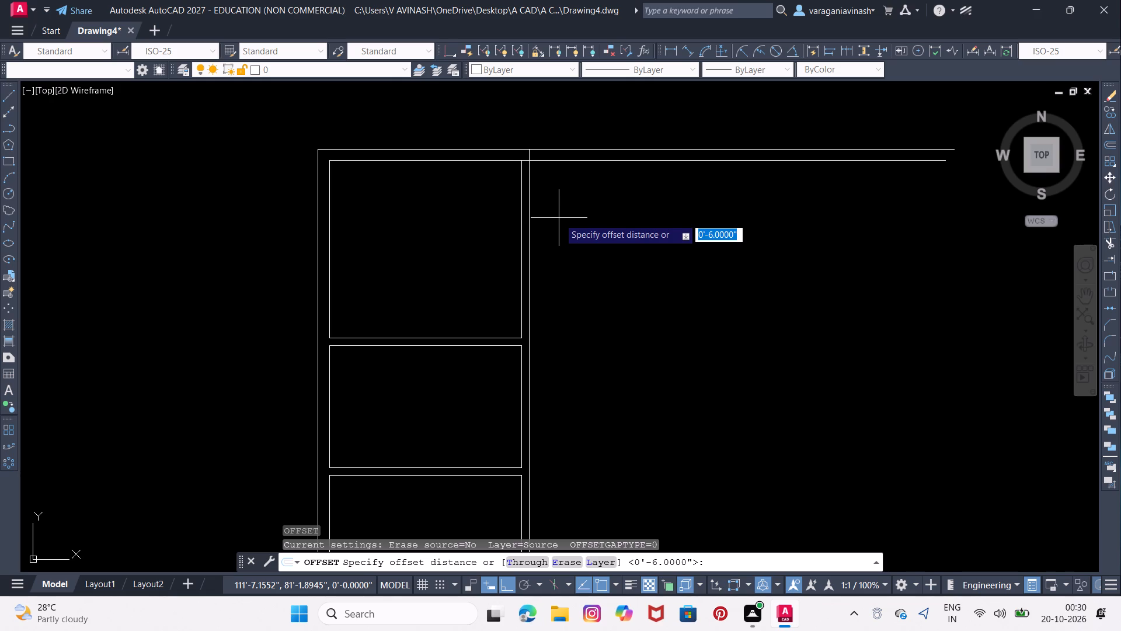
pyautogui.press('4')
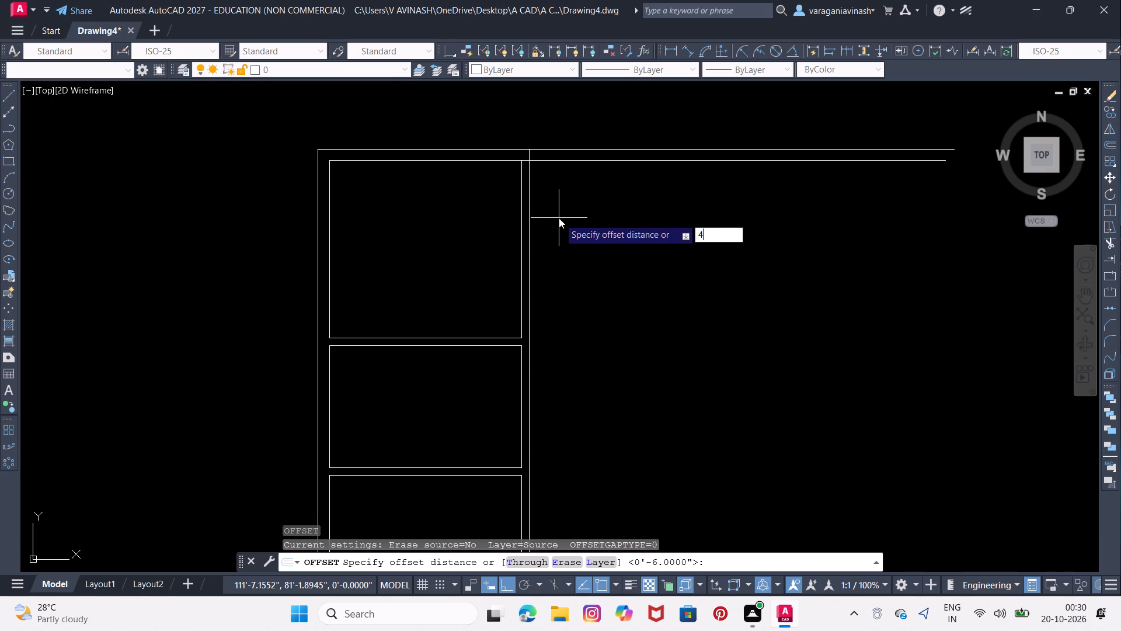
pyautogui.press("'")
pyautogui.press('8')
pyautogui.press('Return')
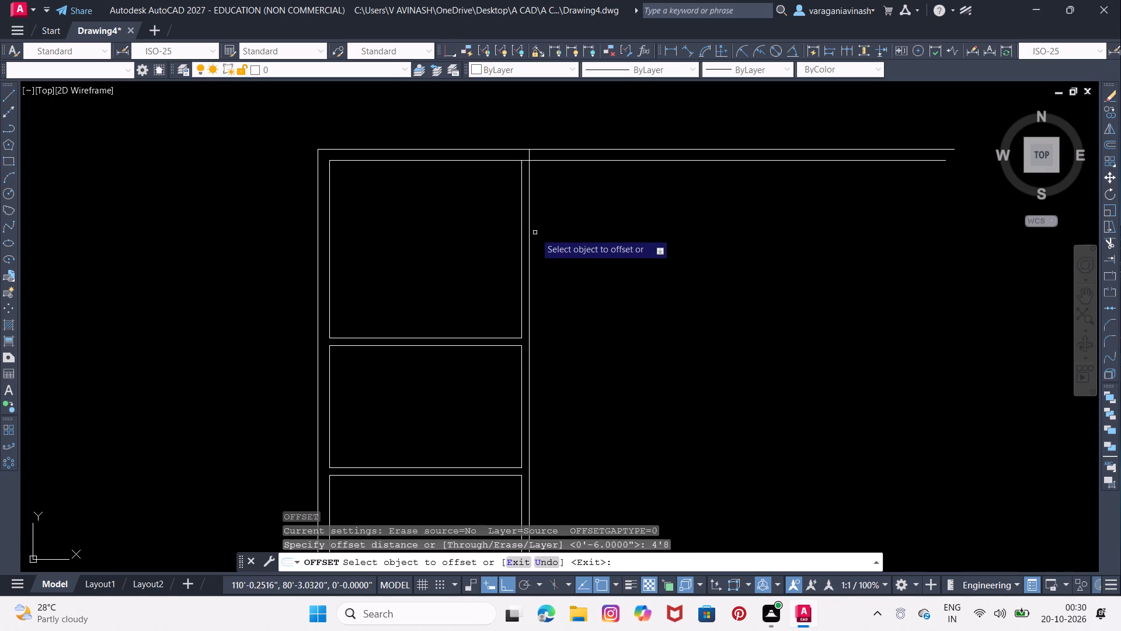
pyautogui.click(530, 240)
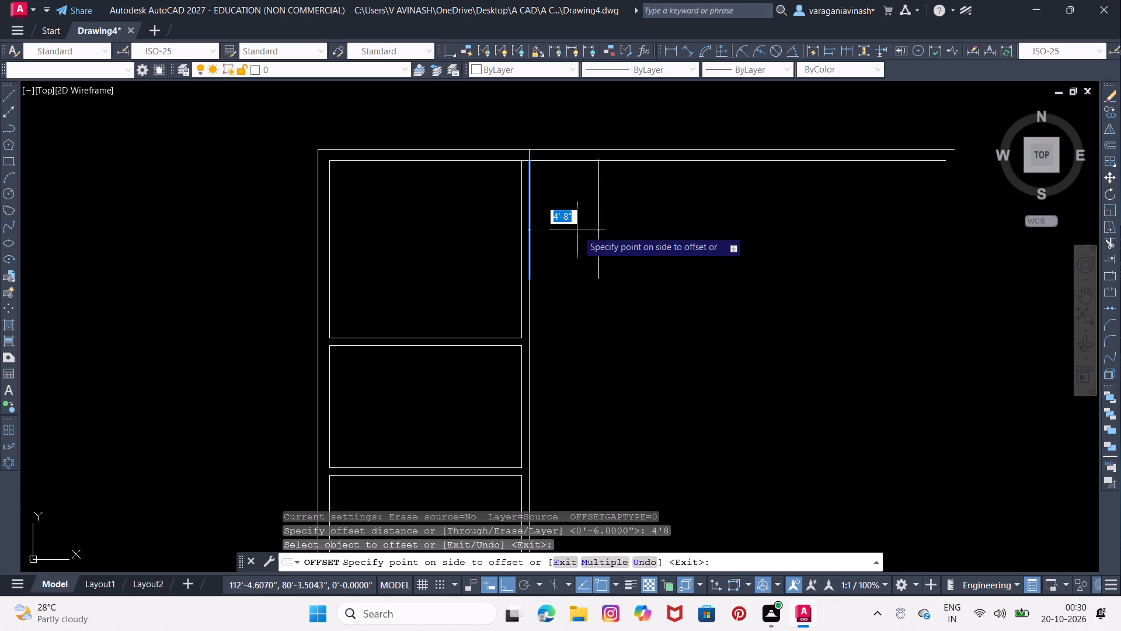
pyautogui.click(577, 230)
pyautogui.press('Escape')
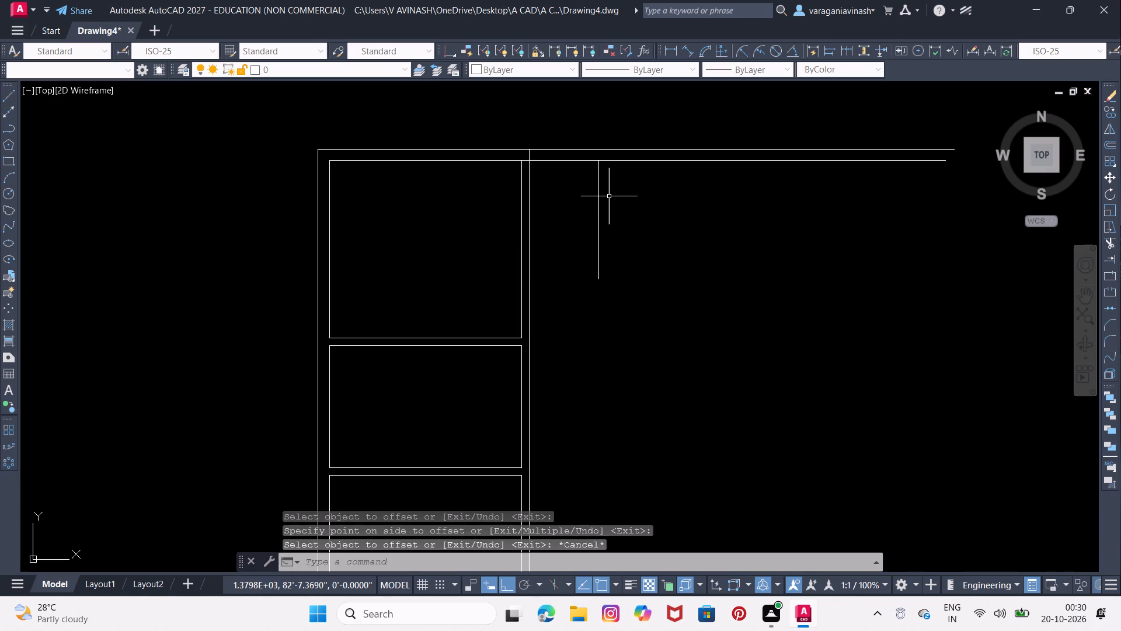
pyautogui.press('Escape')
# Offset the new vertical line 0'6" to the right to form the partition's second face.
pyautogui.press('o')
pyautogui.press('Return')
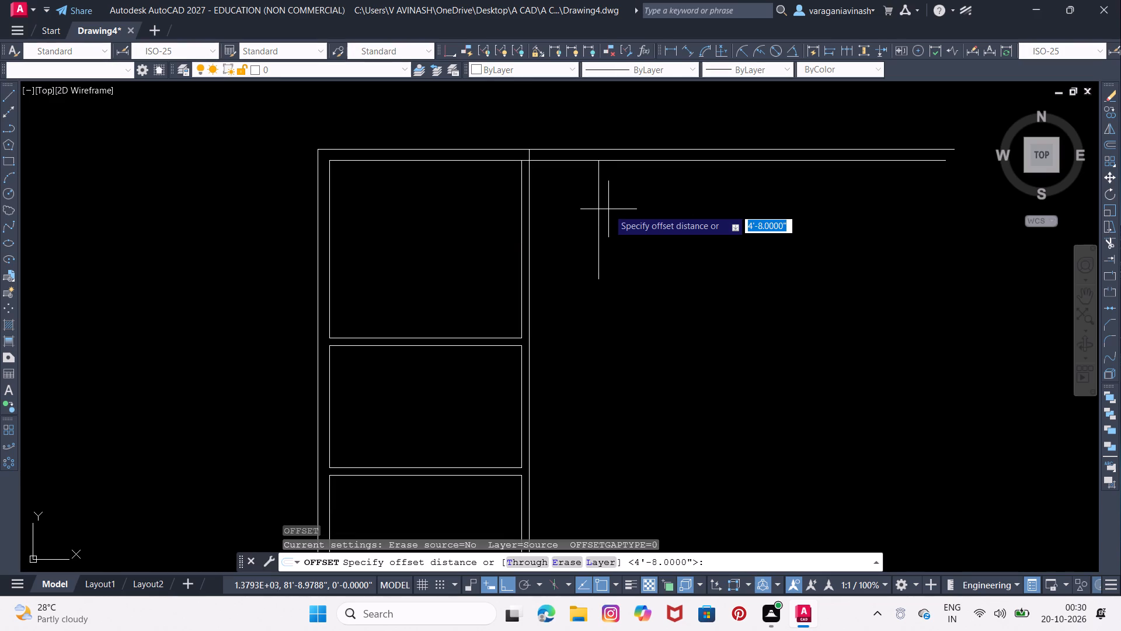
pyautogui.write("0'6")
pyautogui.press('Return')
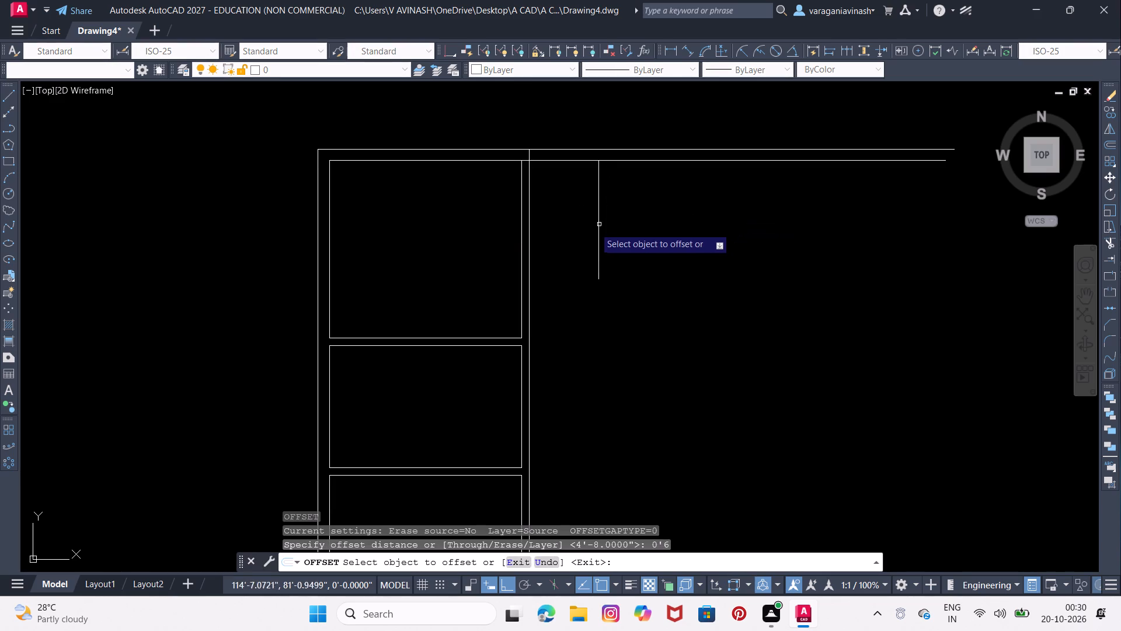
pyautogui.click(598, 226)
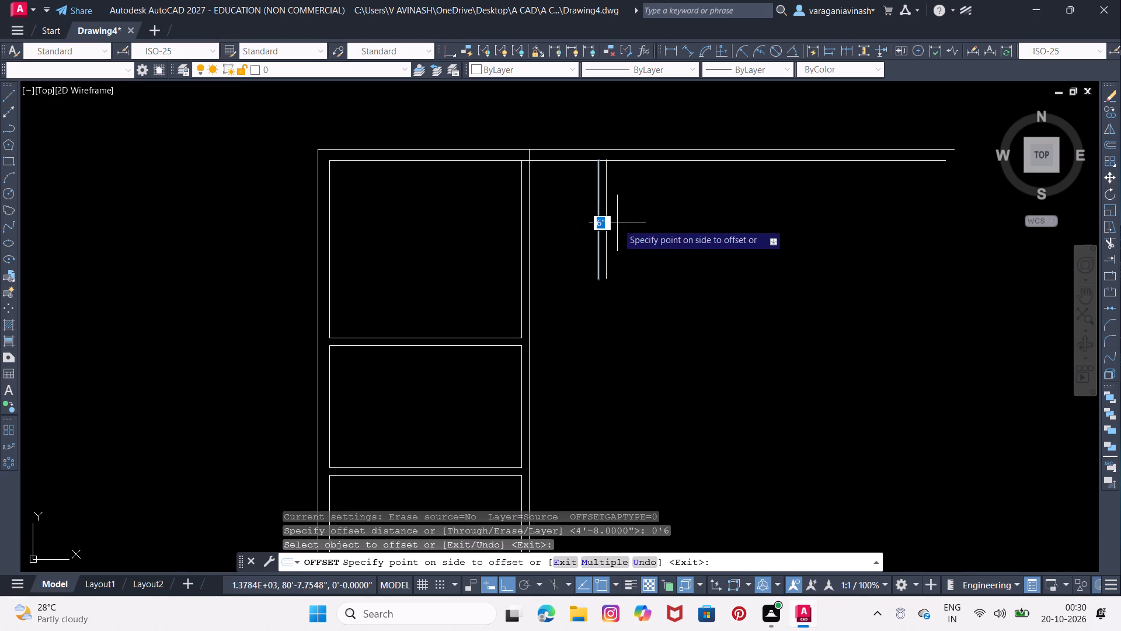
pyautogui.click(618, 222)
pyautogui.press('Escape')
pyautogui.press('Escape')
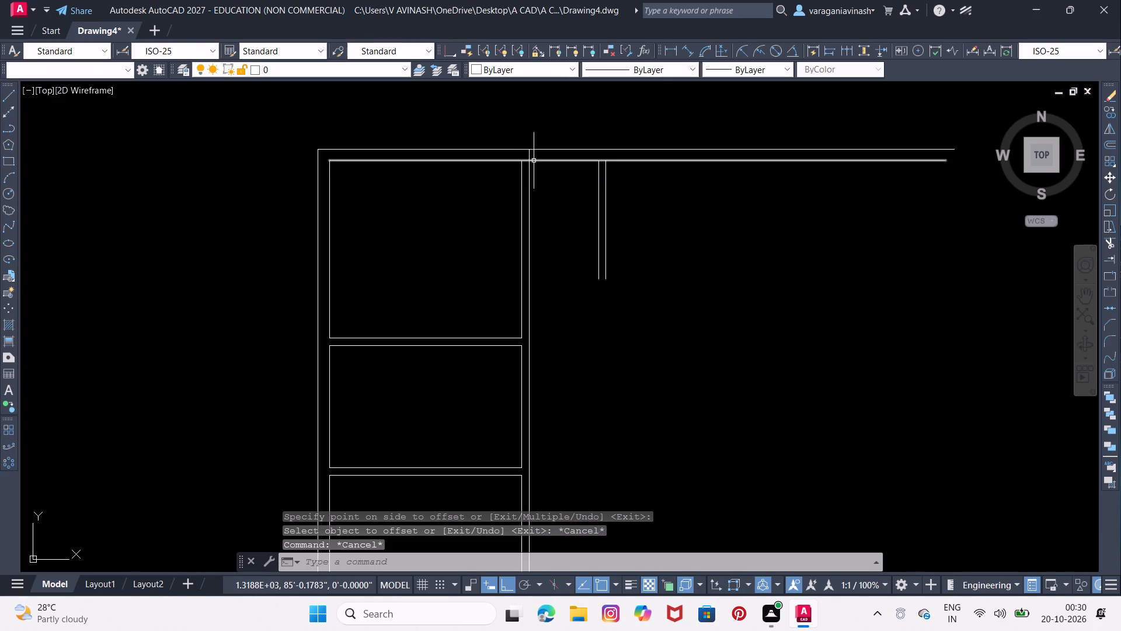
# Shorten the long wall line right of the stacked rooms so its upper end stops at the inner top wall line.
pyautogui.click(529, 157)
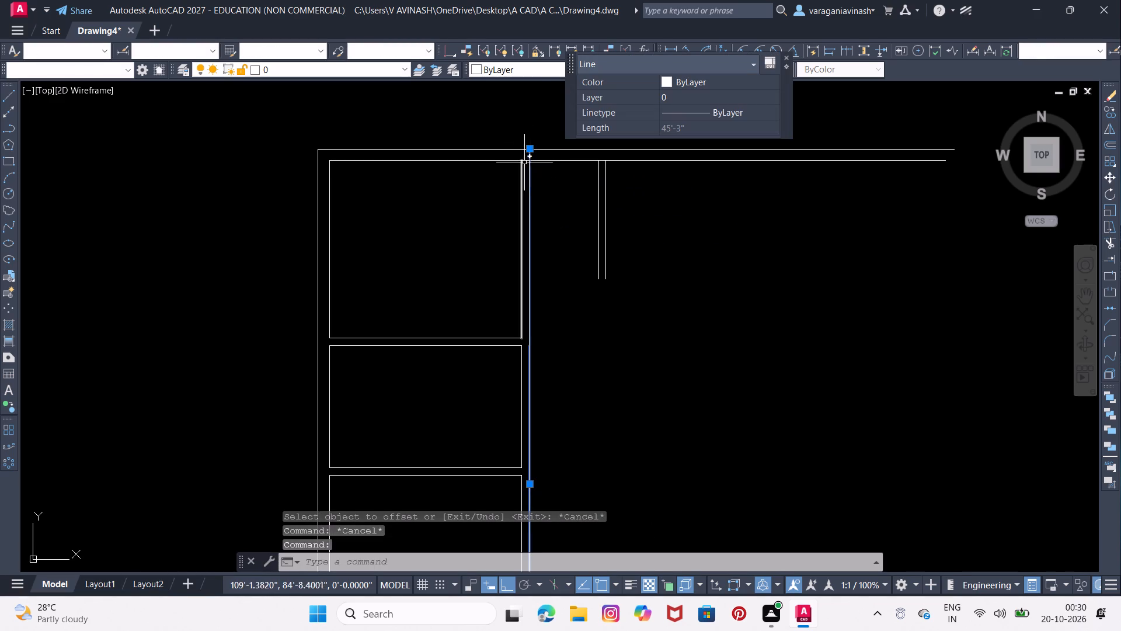
pyautogui.click(532, 152)
pyautogui.click(532, 165)
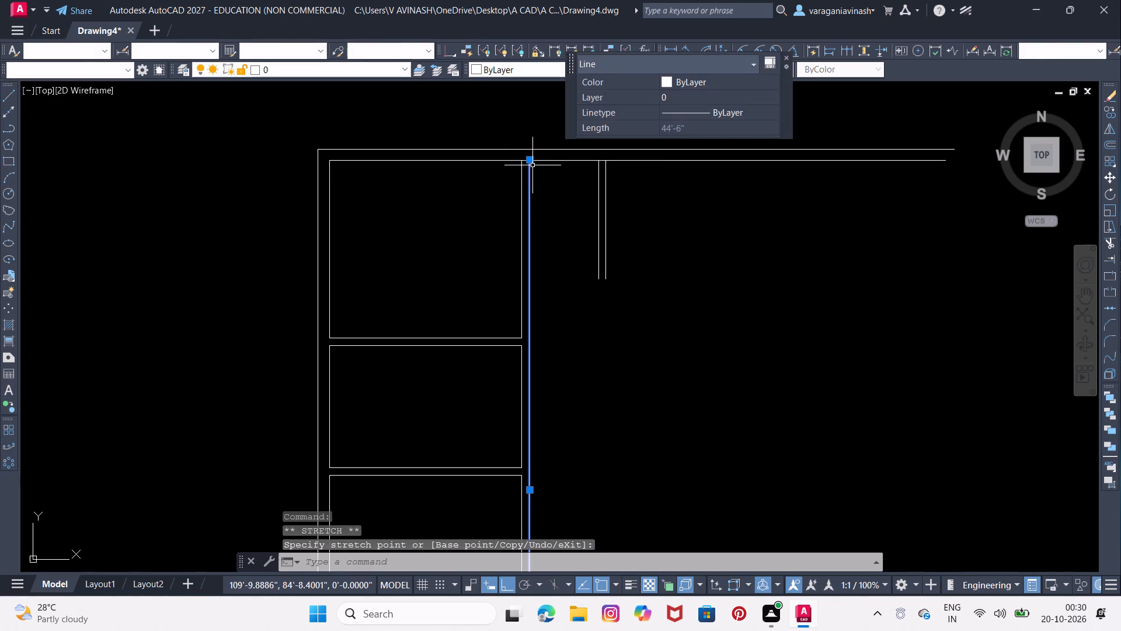
pyautogui.press('Escape')
pyautogui.click(526, 160)
pyautogui.press('Escape')
pyautogui.press('Escape')
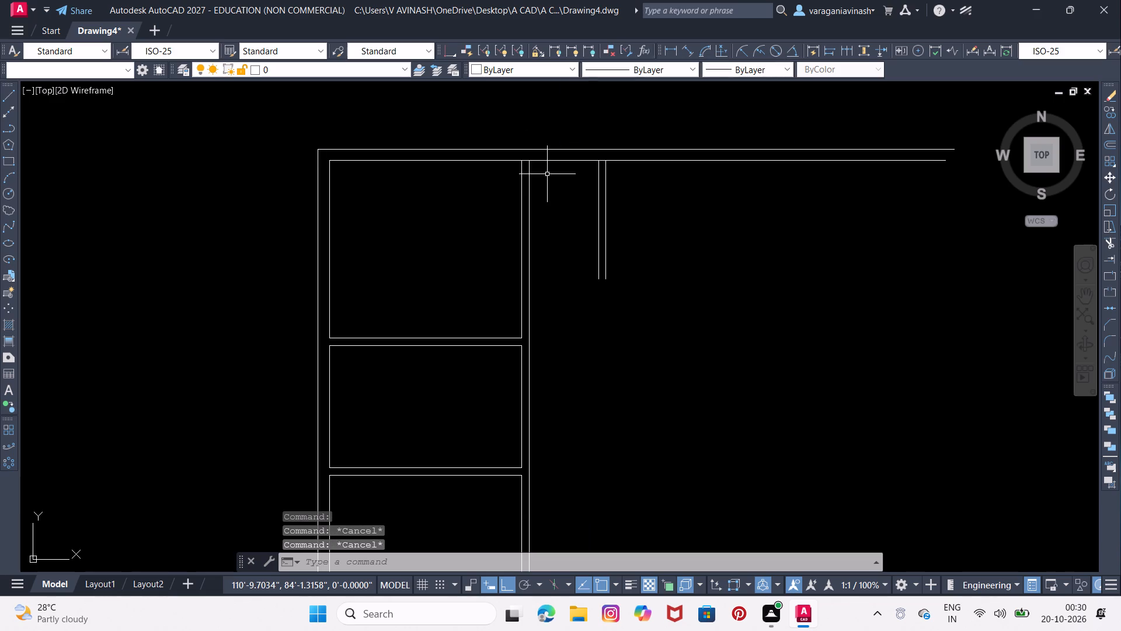
# Trim the inner top wall line between the two faces of the stacked rooms' right wall.
pyautogui.write('TR')
pyautogui.press('Return')
pyautogui.press('Return')
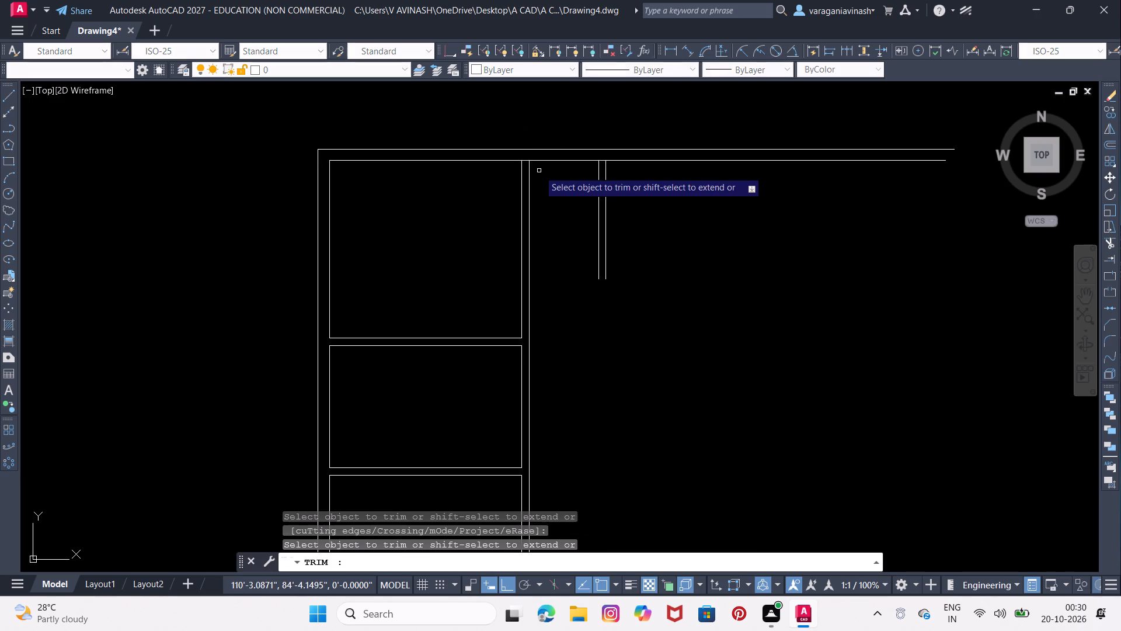
pyautogui.click(524, 159)
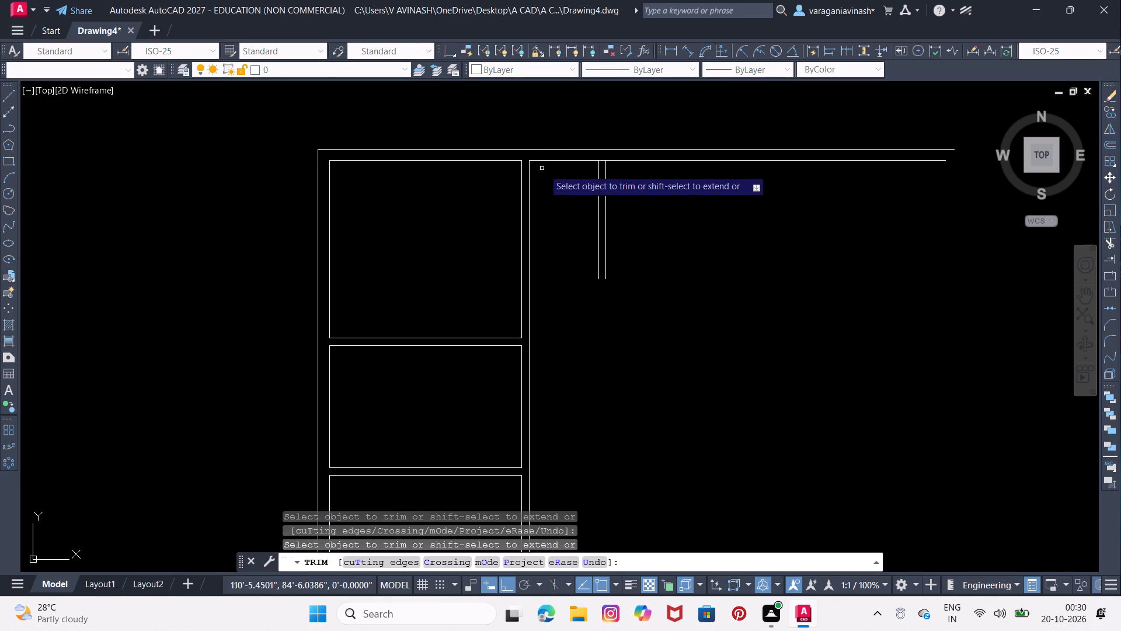
pyautogui.press('Escape')
pyautogui.press('Escape')
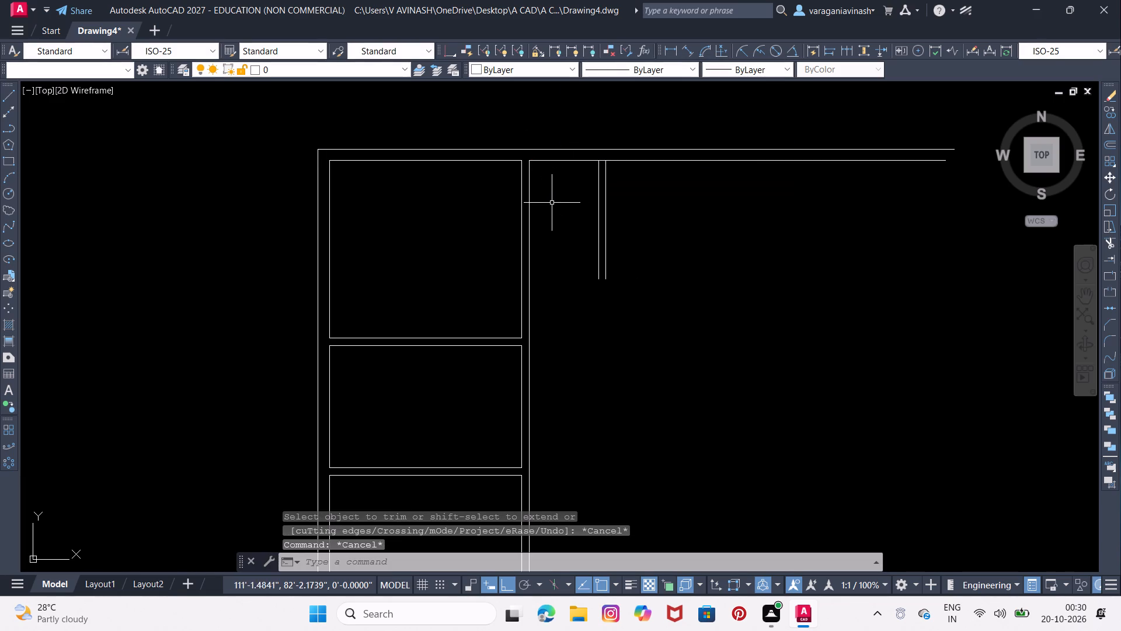
# Trim the inner top wall line between the two faces of the new 6" partition.
pyautogui.press('t')
pyautogui.press('r')
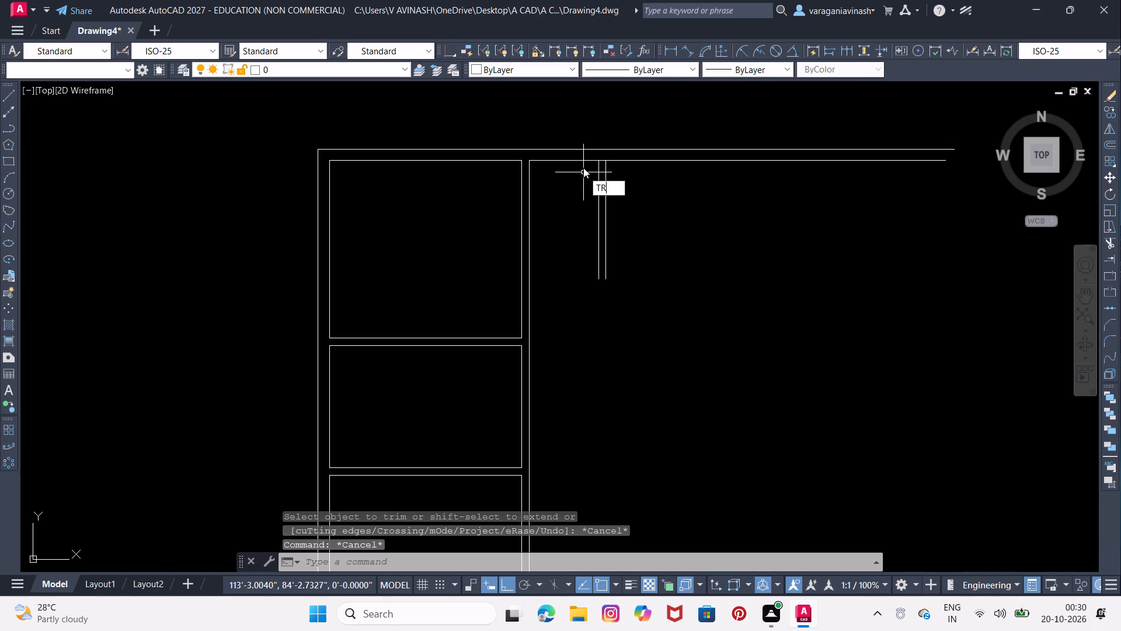
pyautogui.press('Return')
pyautogui.press('Return')
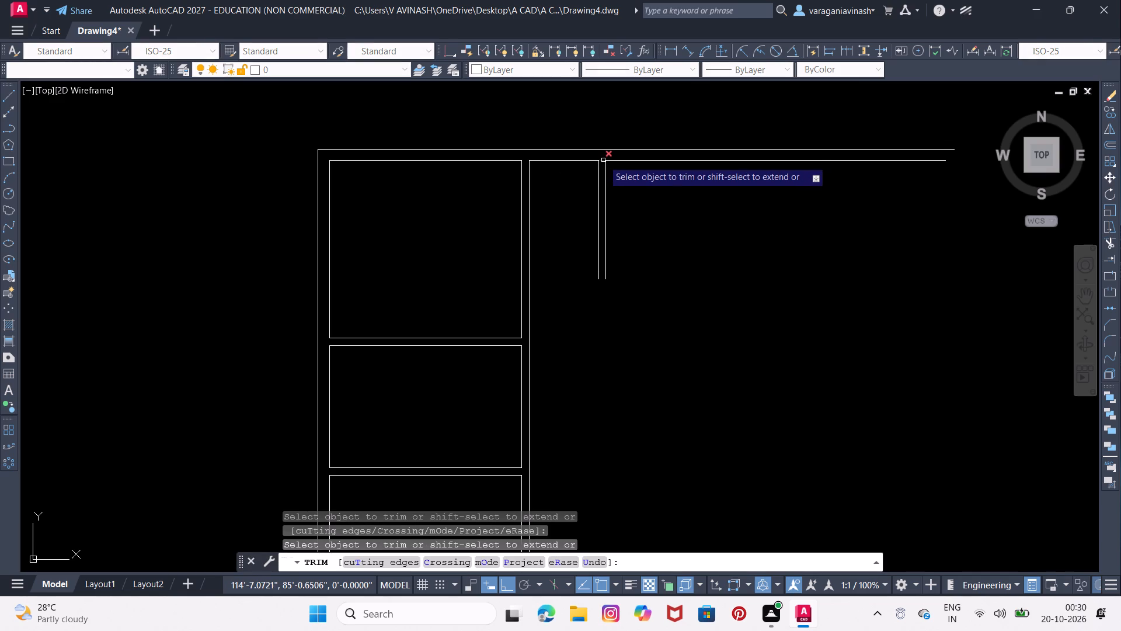
pyautogui.click(603, 160)
pyautogui.press('Escape')
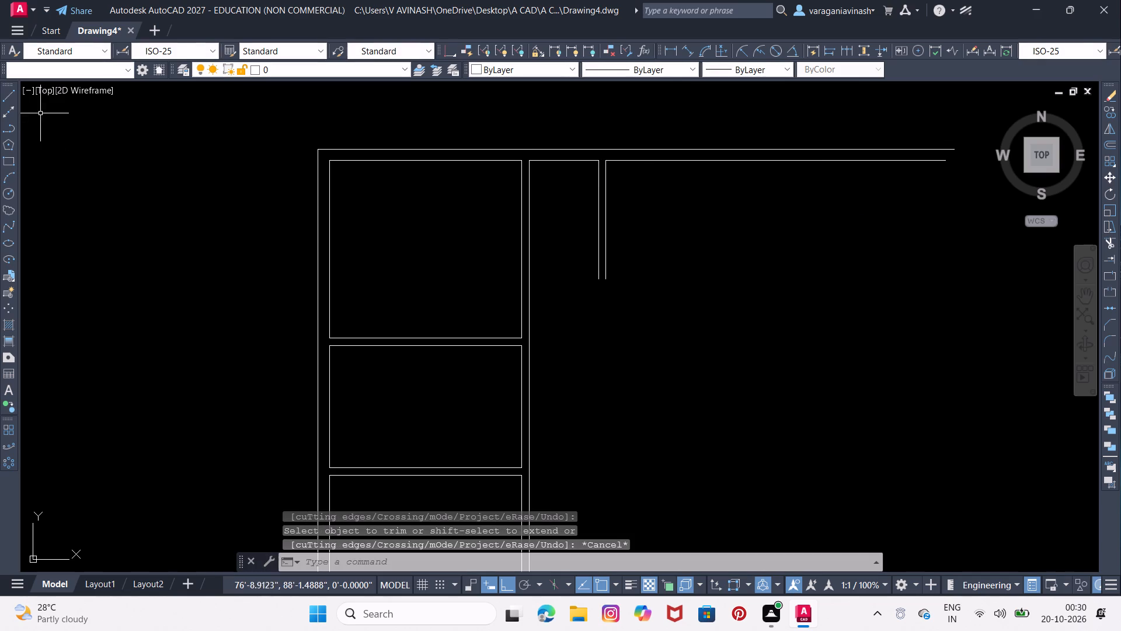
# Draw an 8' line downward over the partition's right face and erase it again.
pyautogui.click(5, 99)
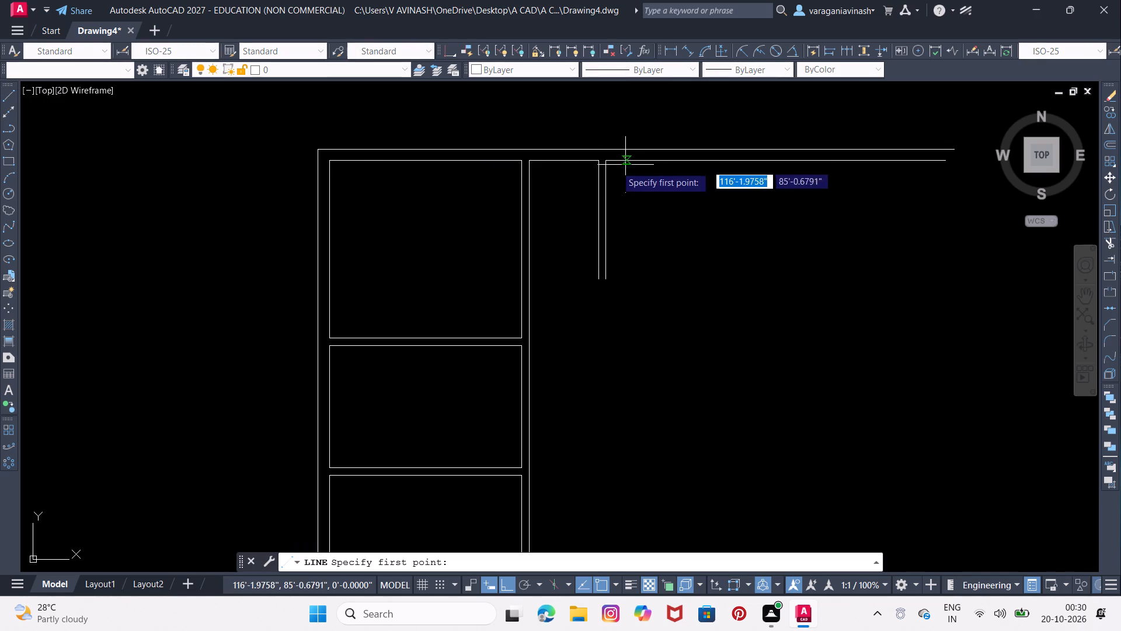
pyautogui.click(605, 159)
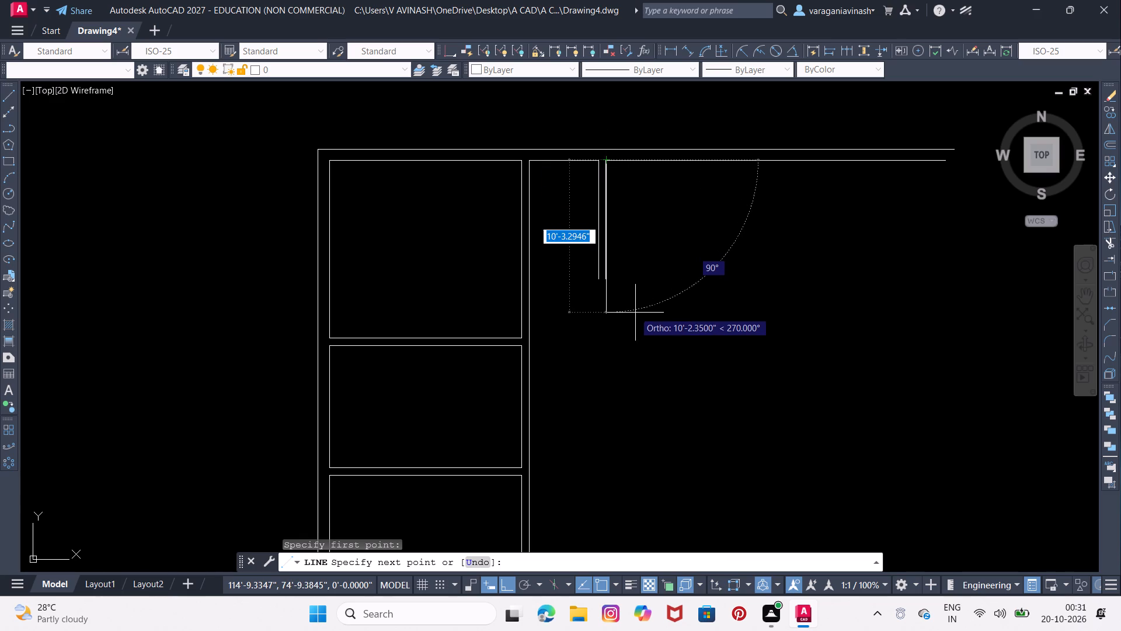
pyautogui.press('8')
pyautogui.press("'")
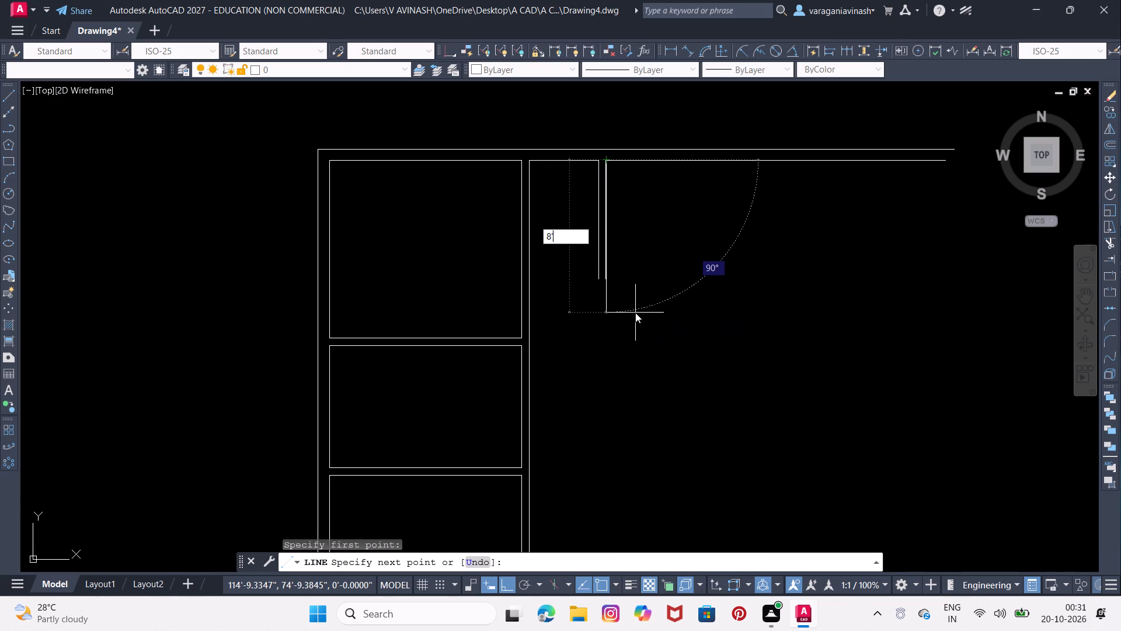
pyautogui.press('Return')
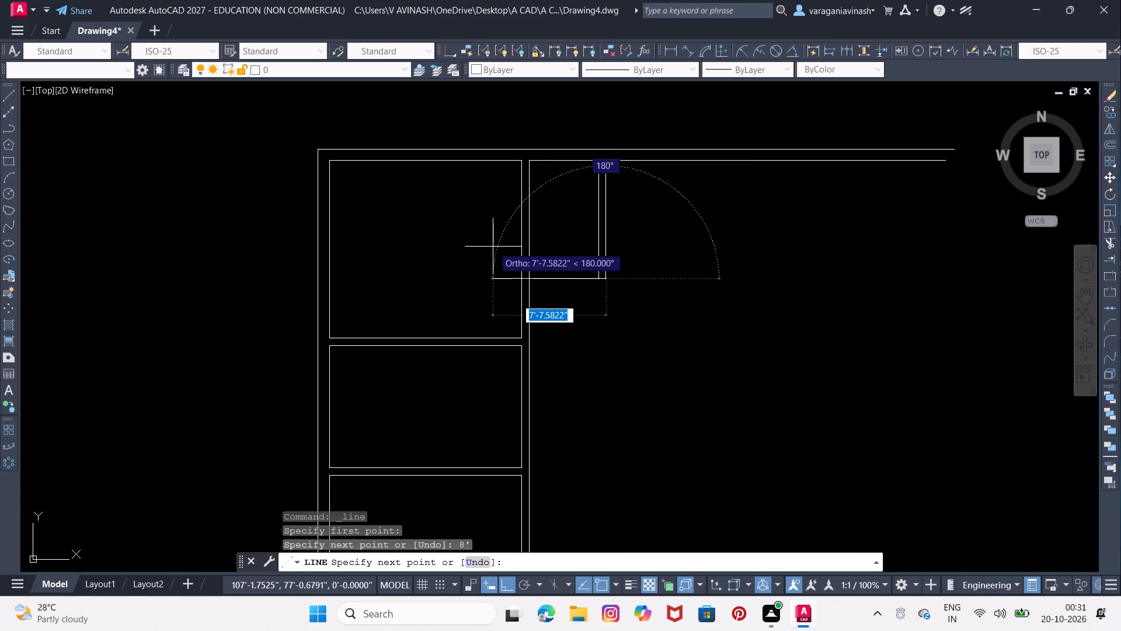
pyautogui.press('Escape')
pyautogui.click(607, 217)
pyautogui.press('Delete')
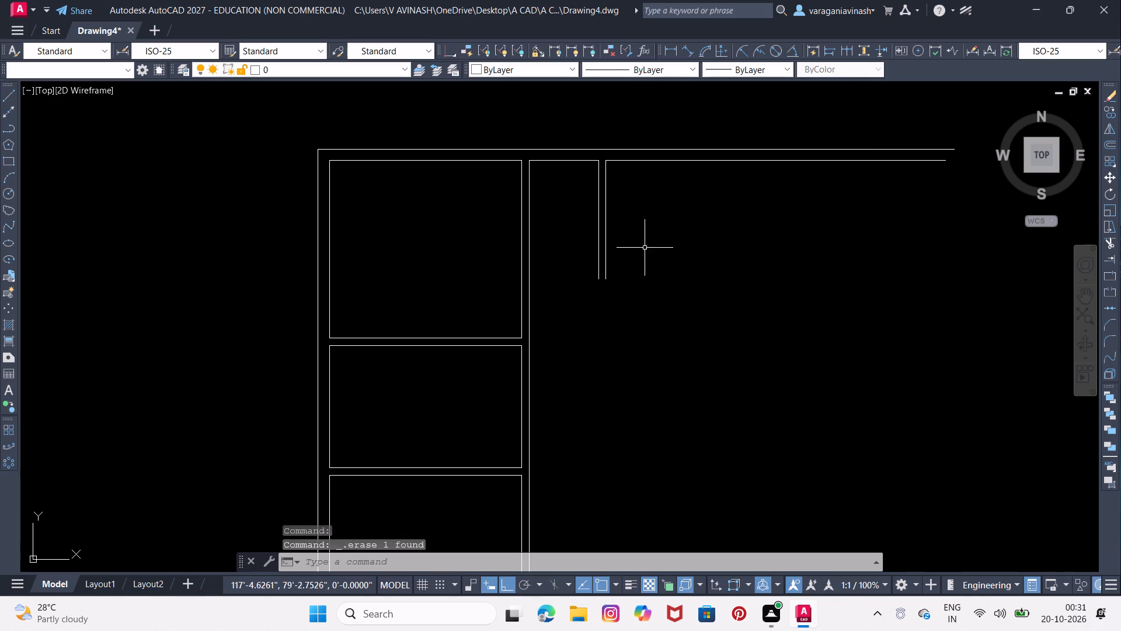
# Draw a 6" thick bottom wall outline from the partition's lower right end across to the stacked rooms' right wall line and back.
pyautogui.click(11, 96)
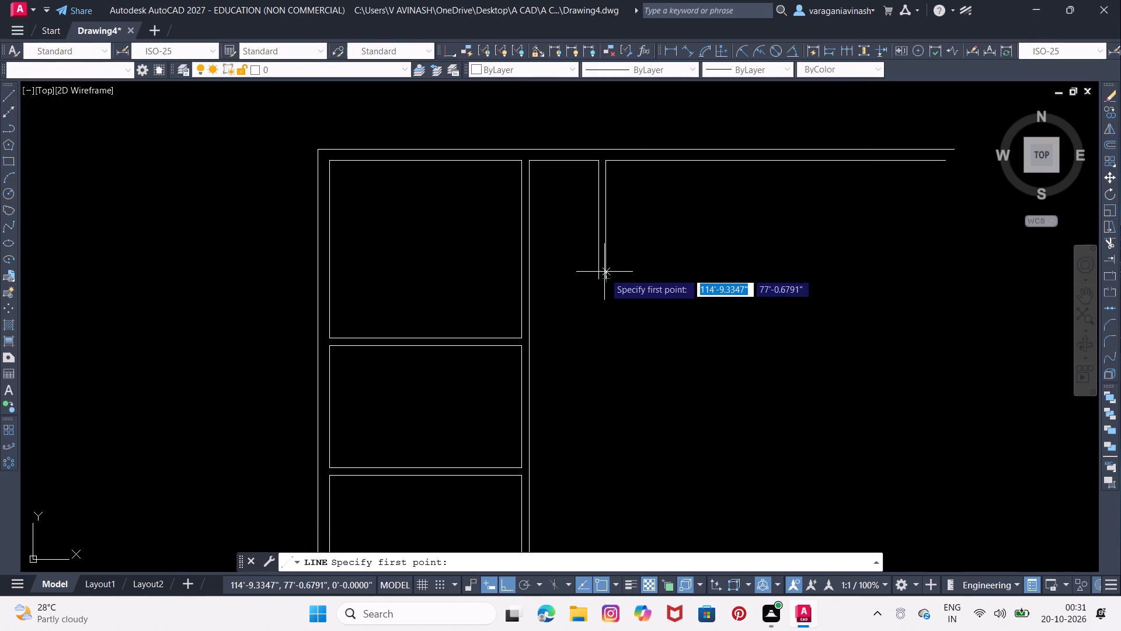
pyautogui.click(605, 275)
pyautogui.click(528, 277)
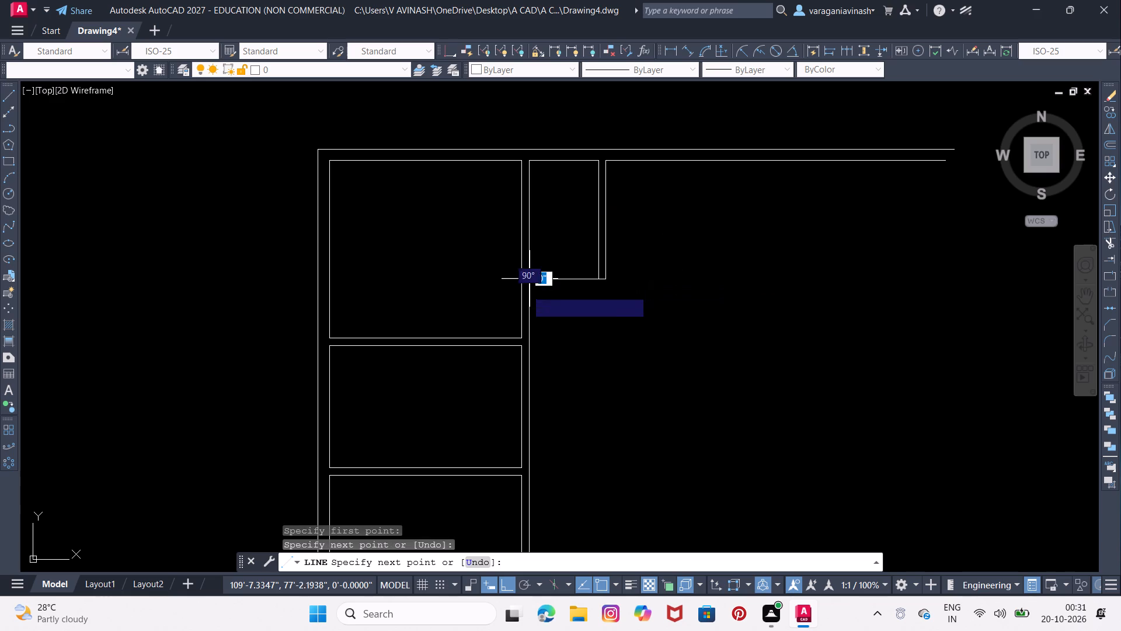
pyautogui.write("0'6")
pyautogui.press('Return')
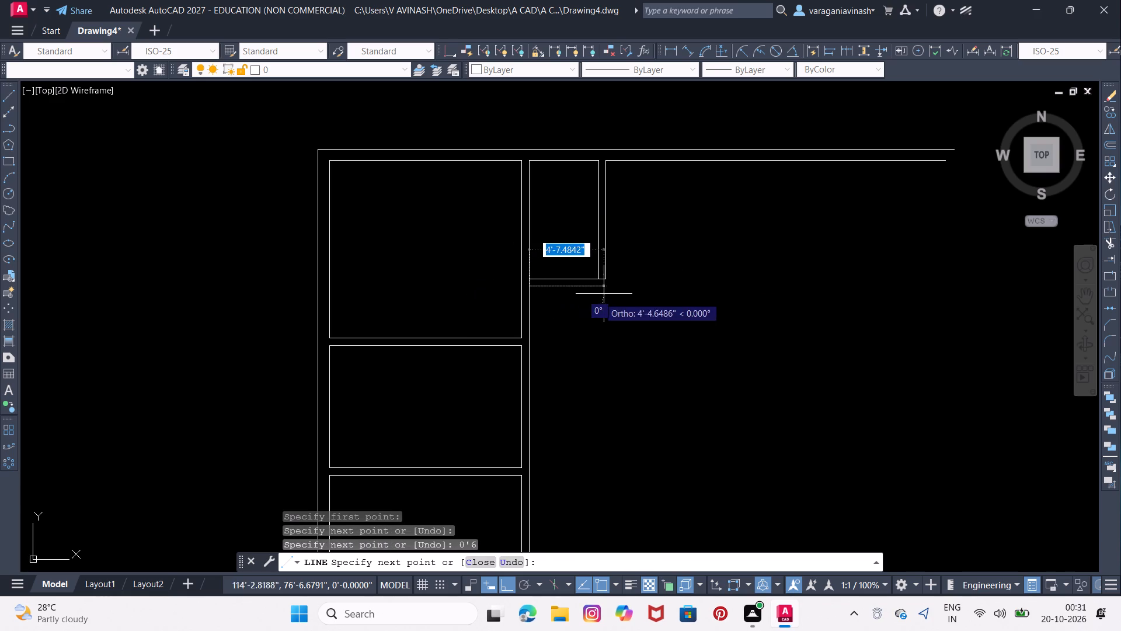
pyautogui.scroll(3, 607, 281)
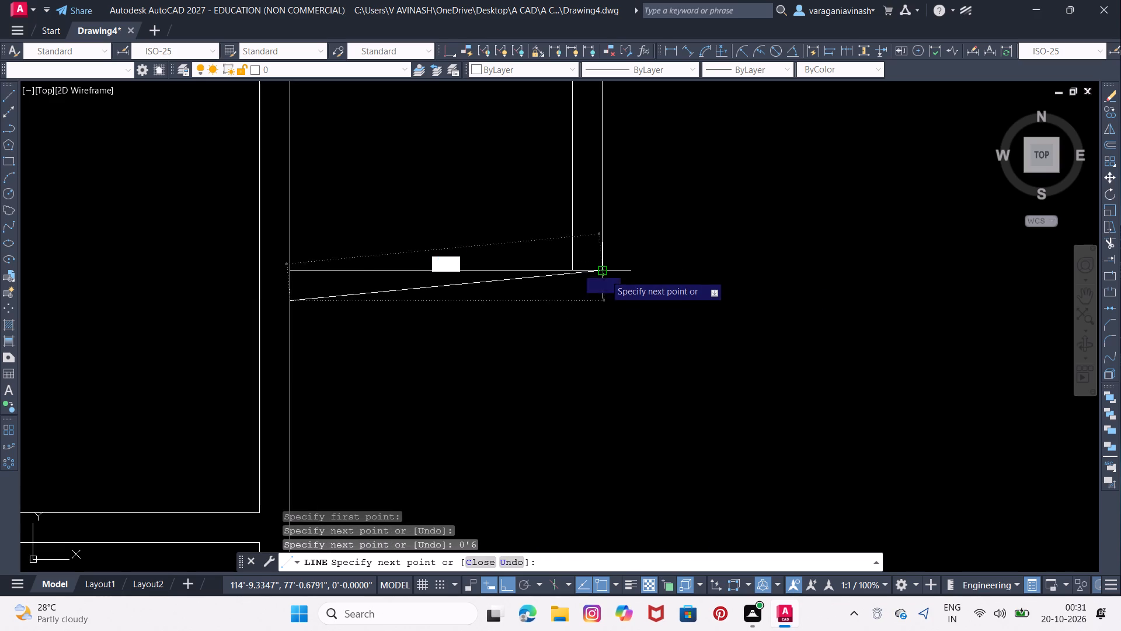
pyautogui.click(604, 289)
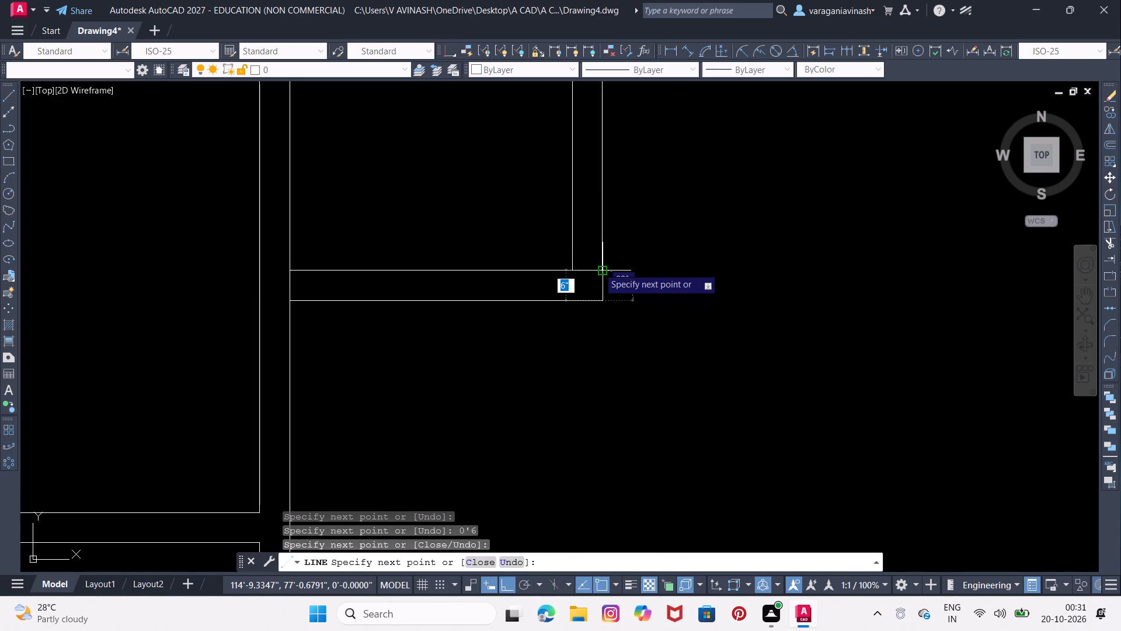
pyautogui.click(598, 268)
pyautogui.press('Escape')
pyautogui.press('Escape')
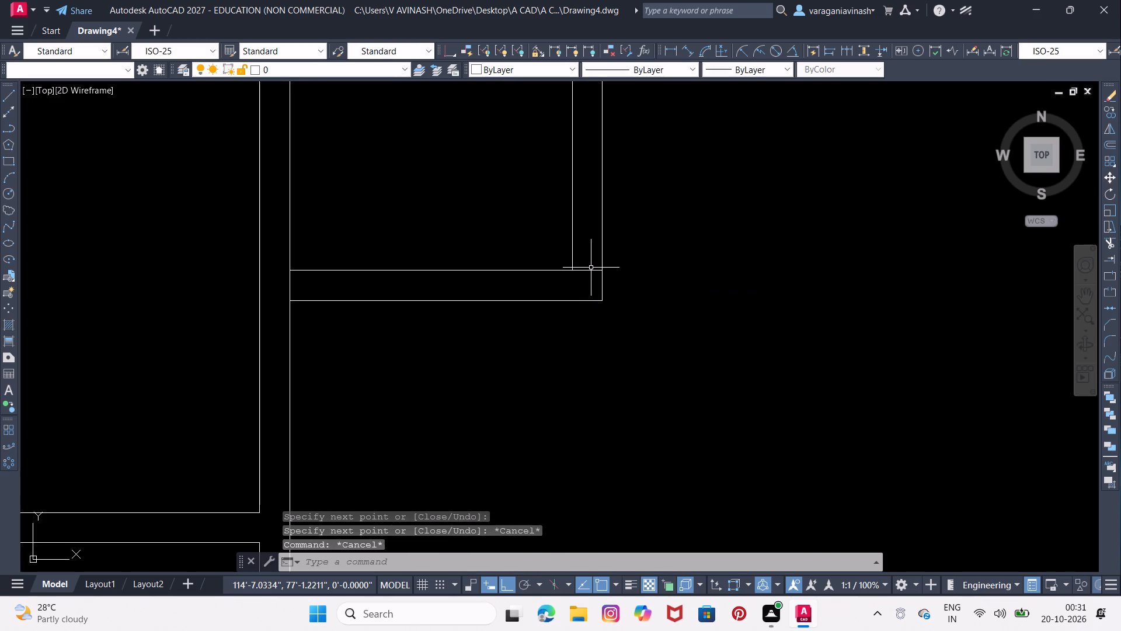
# Trim the small room's bottom wall overlap at the partition corner and the line piece across its junction with the stacked rooms' wall.
pyautogui.write('TR')
pyautogui.press('Return')
pyautogui.press('Return')
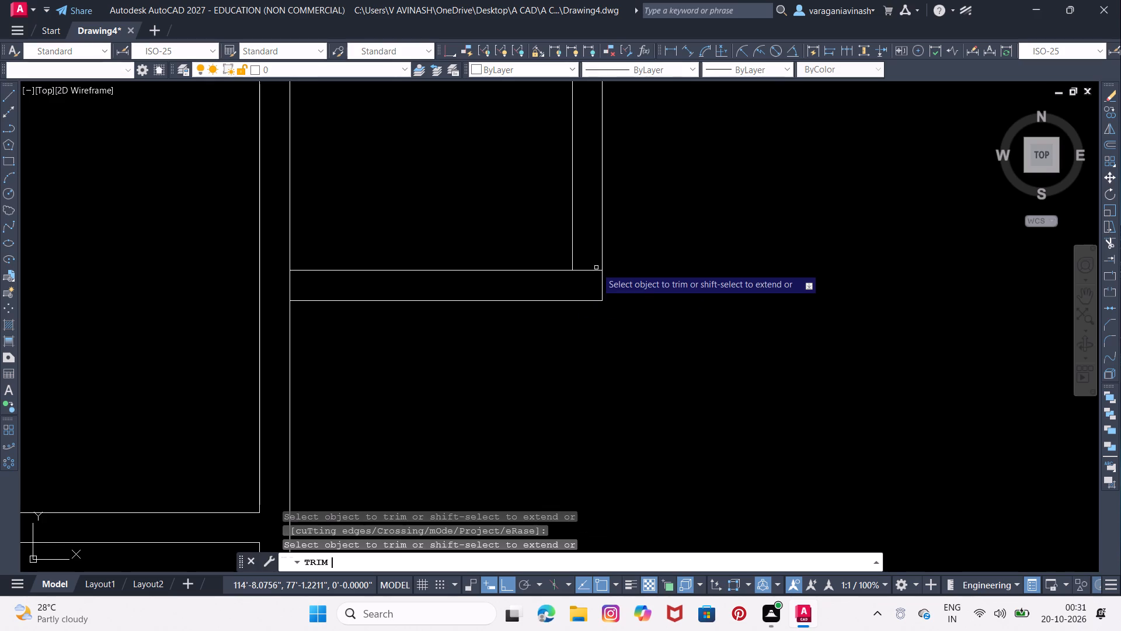
pyautogui.click(596, 270)
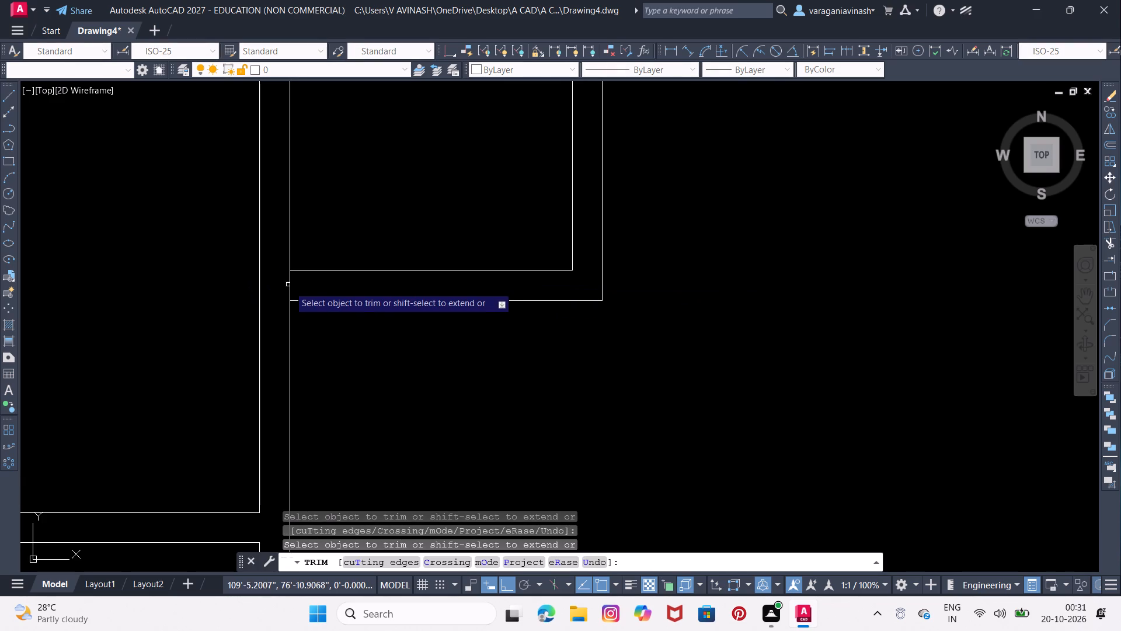
pyautogui.click(290, 289)
pyautogui.click(302, 285)
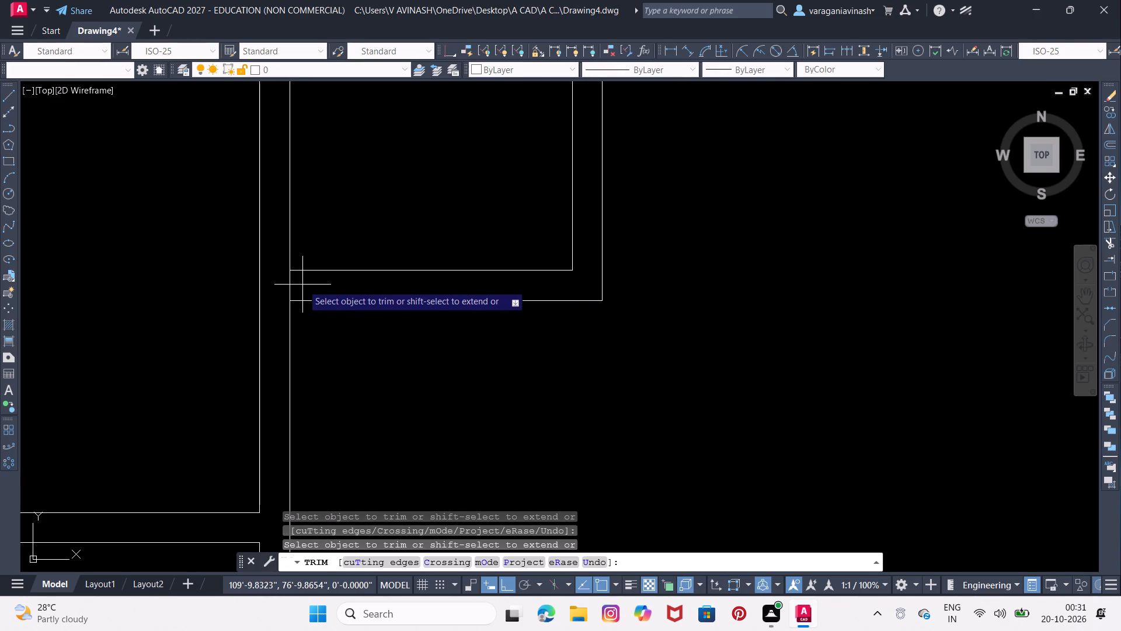
pyautogui.click(287, 289)
pyautogui.scroll(-2, 393, 275)
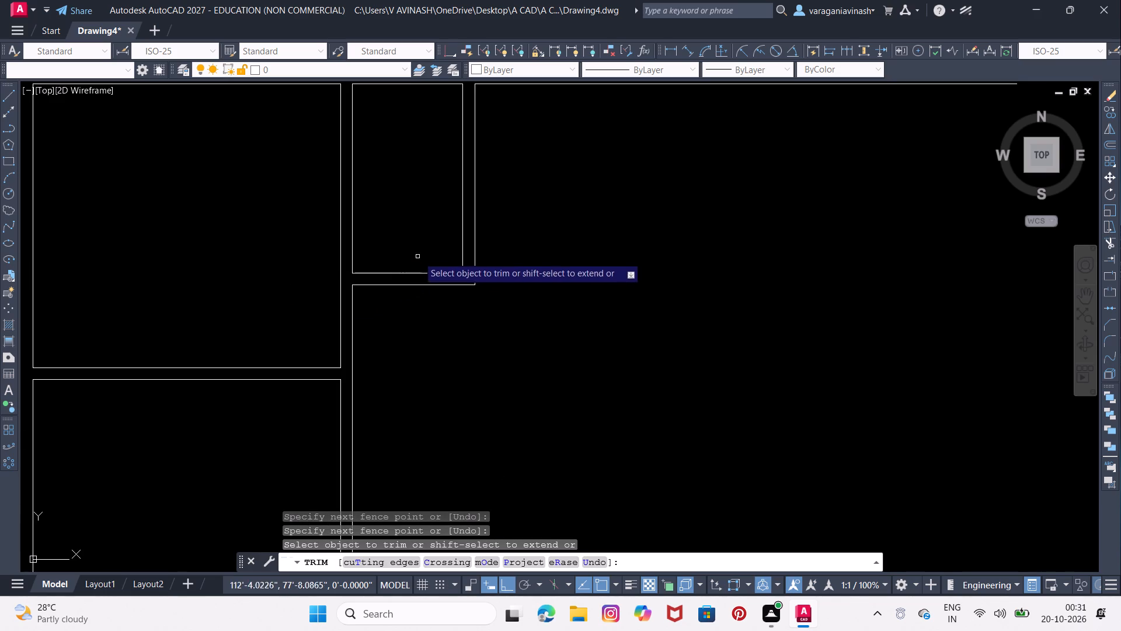
pyautogui.scroll(-1, 442, 241)
pyautogui.moveTo(447, 222); pyautogui.dragTo(392, 258, button='middle')
pyautogui.scroll(1, 411, 248)
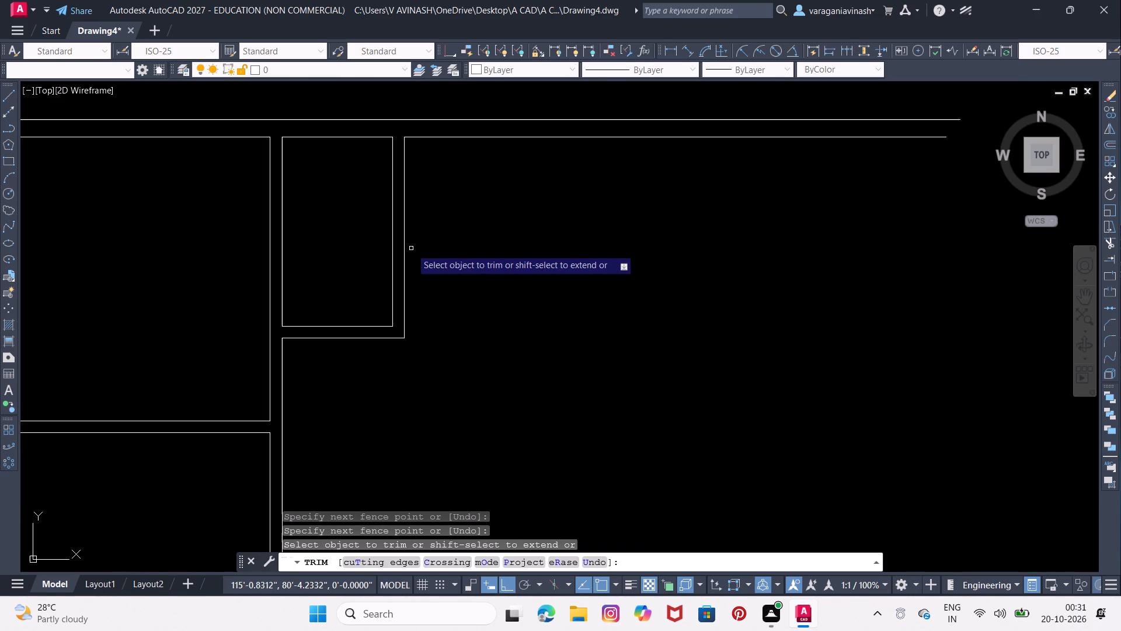
# Draw a room 12' deep and 10' wide from the small room partition's upper right corner, closing its right side at the top wall.
pyautogui.moveTo(424, 248); pyautogui.dragTo(484, 251, button='middle')
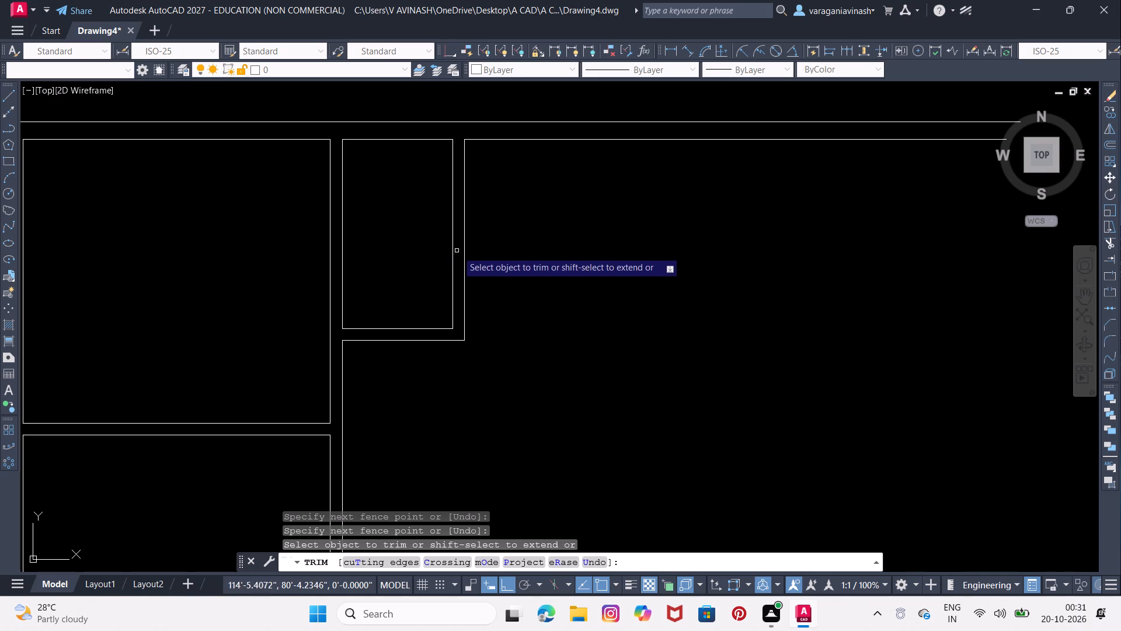
pyautogui.click(8, 95)
pyautogui.click(8, 95)
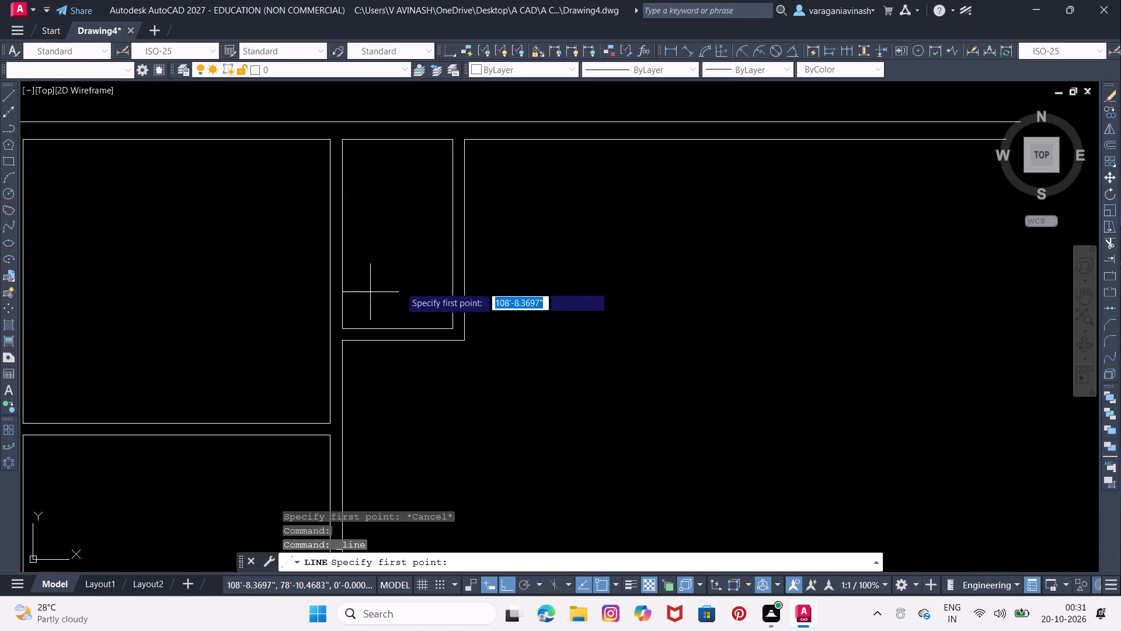
pyautogui.click(467, 143)
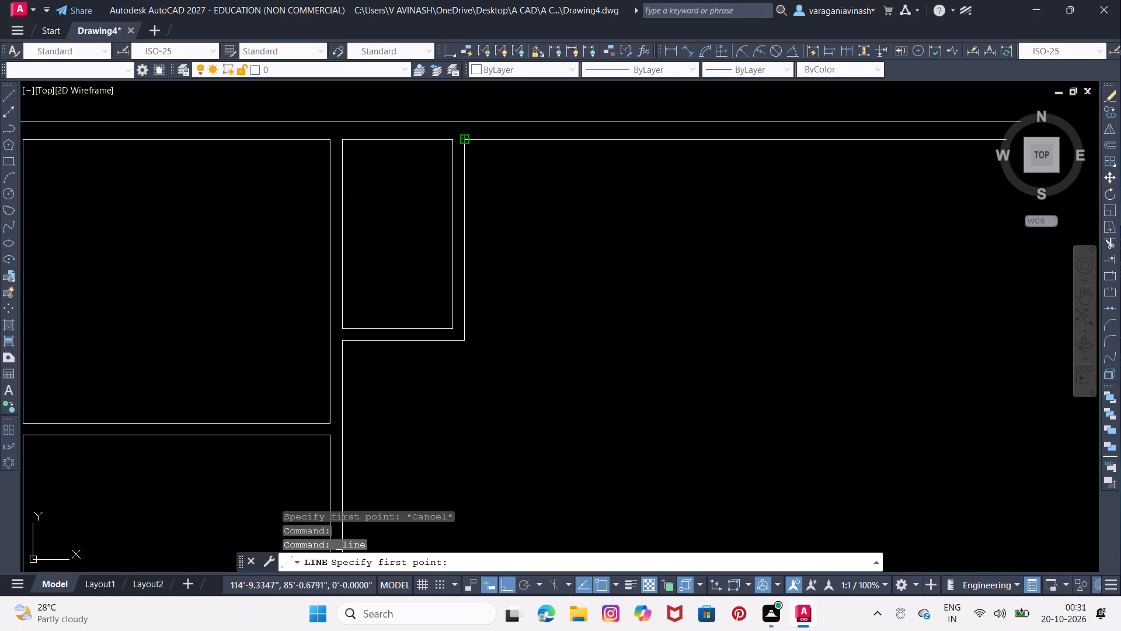
pyautogui.write("12'")
pyautogui.press('Return')
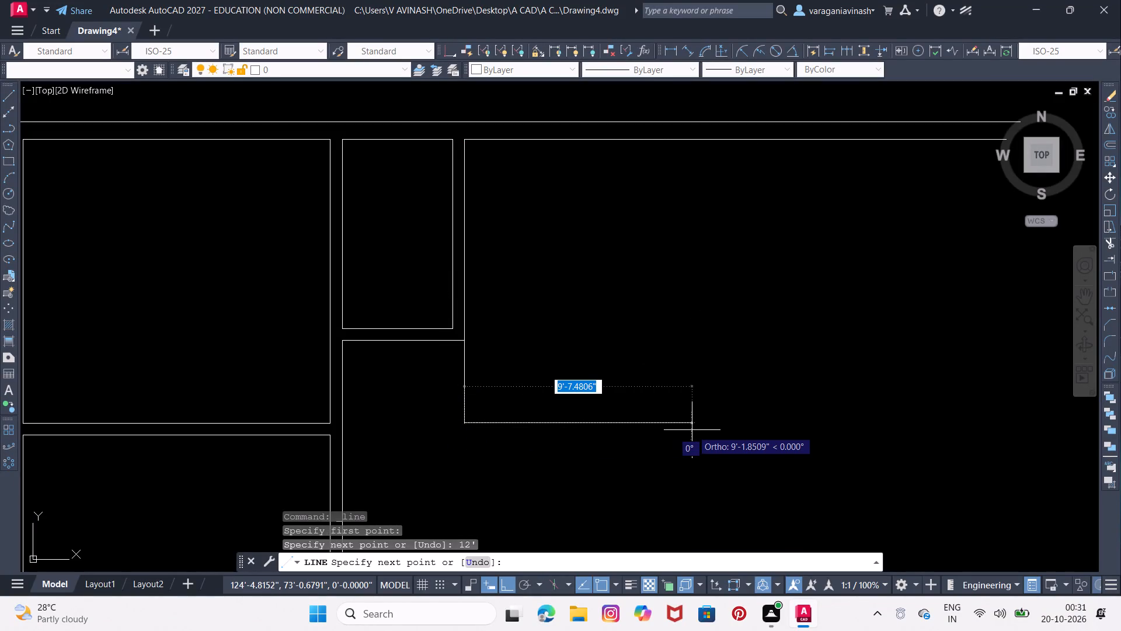
pyautogui.moveTo(678, 430); pyautogui.dragTo(657, 431, button='middle')
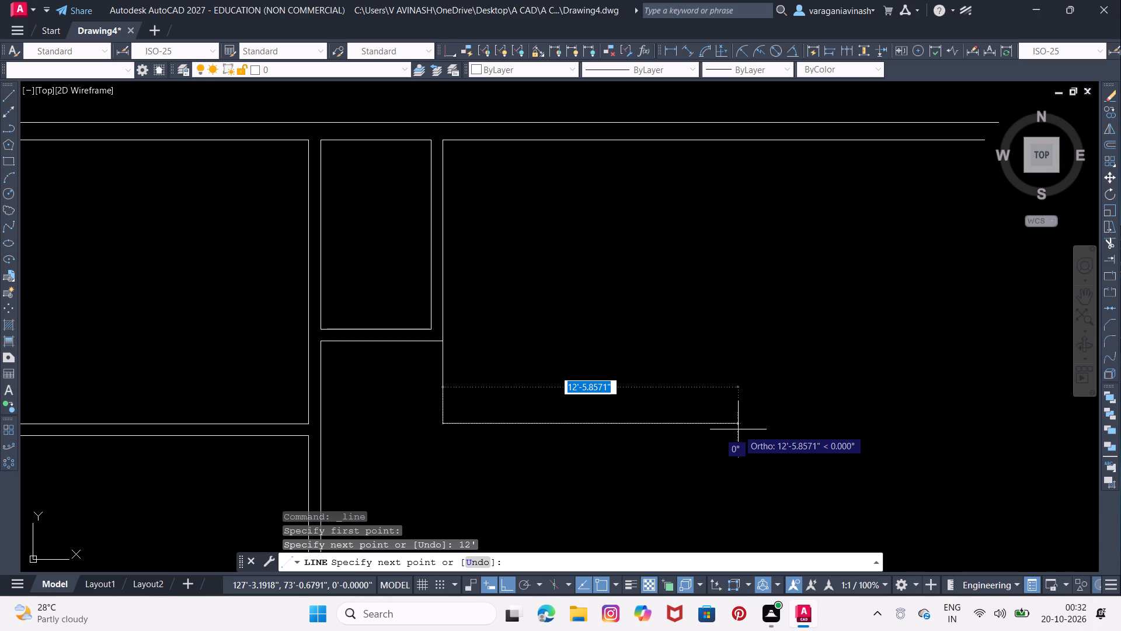
pyautogui.write("10'")
pyautogui.press('Return')
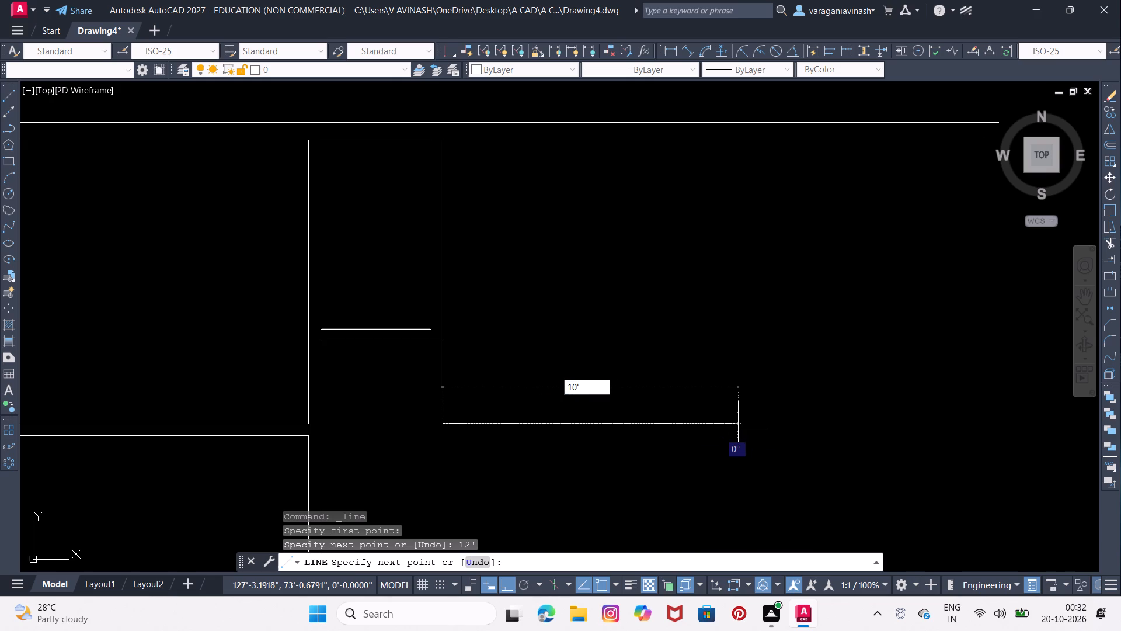
pyautogui.click(675, 140)
pyautogui.rightClick(675, 140)
pyautogui.click(690, 145)
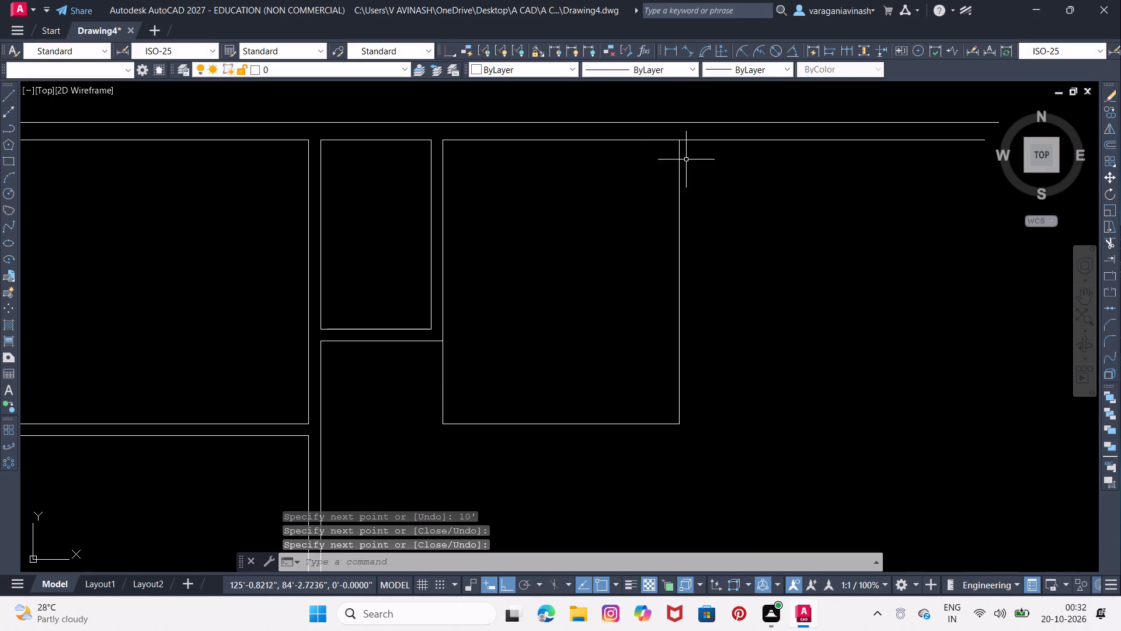
# Offset the new room's right wall line 9" outward to the right.
pyautogui.press('o')
pyautogui.press('Return')
pyautogui.write("0'")
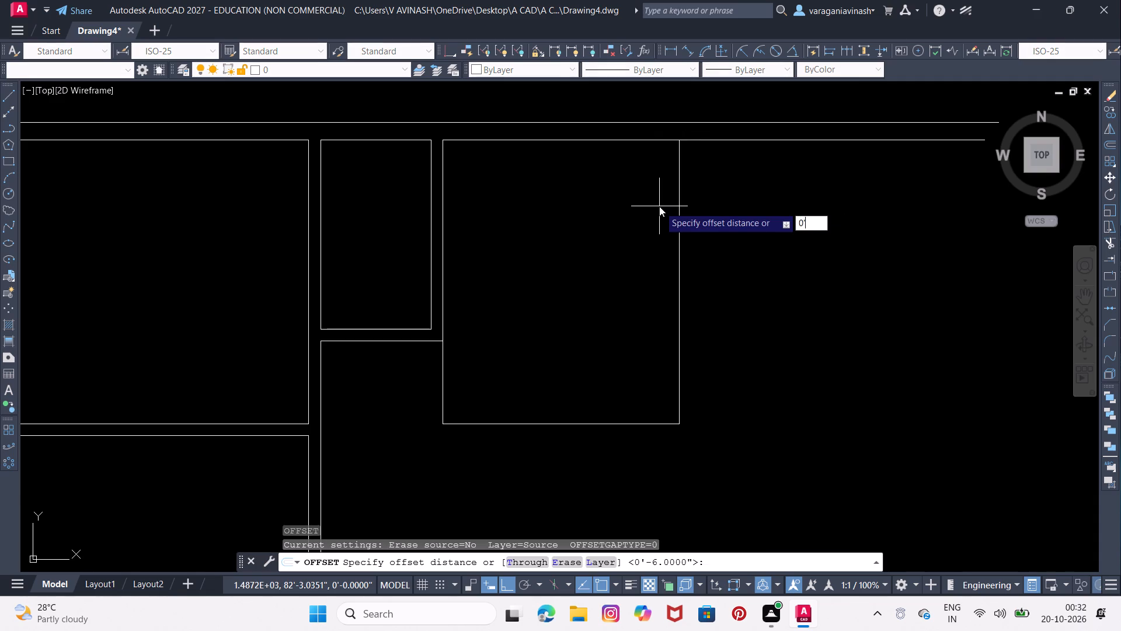
pyautogui.press('9')
pyautogui.press('Return')
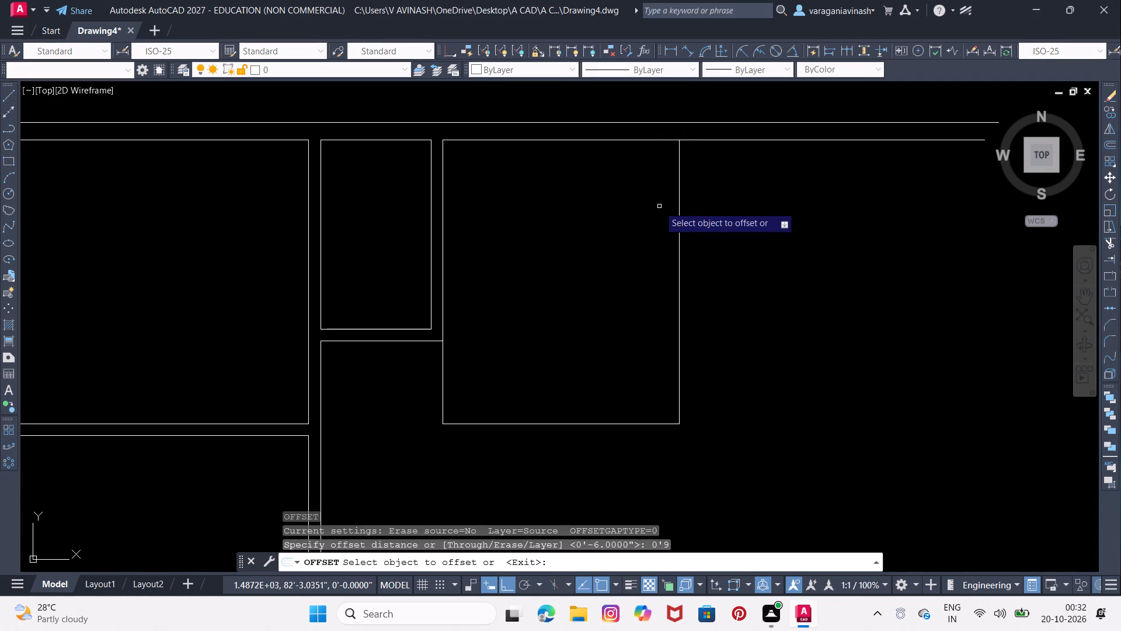
pyautogui.click(678, 212)
pyautogui.click(690, 216)
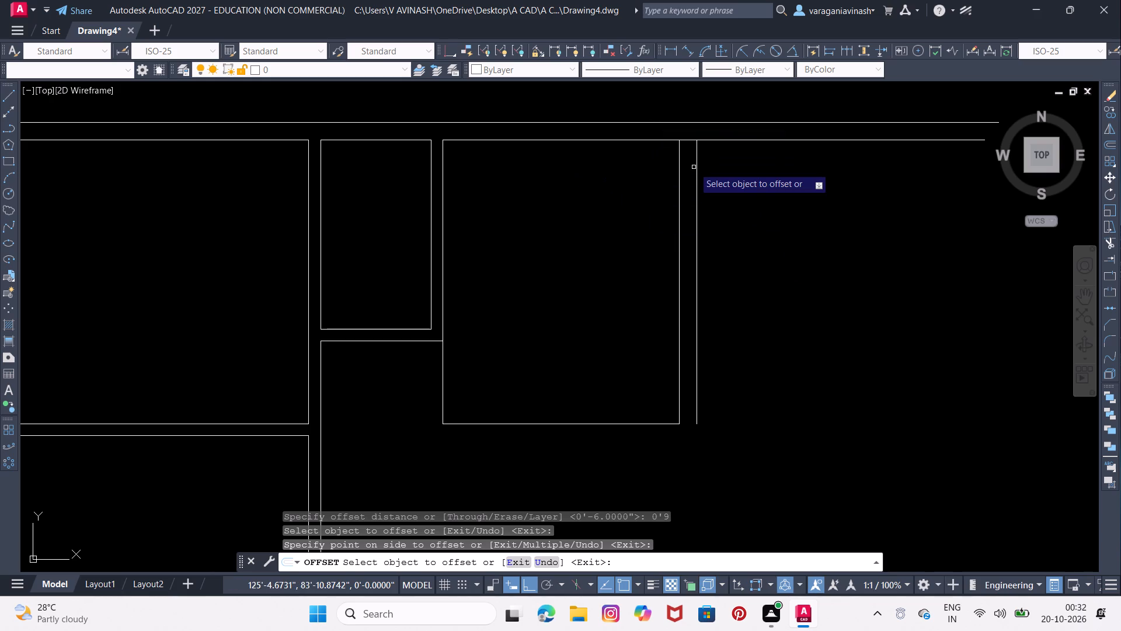
pyautogui.press('Escape')
pyautogui.press('Escape')
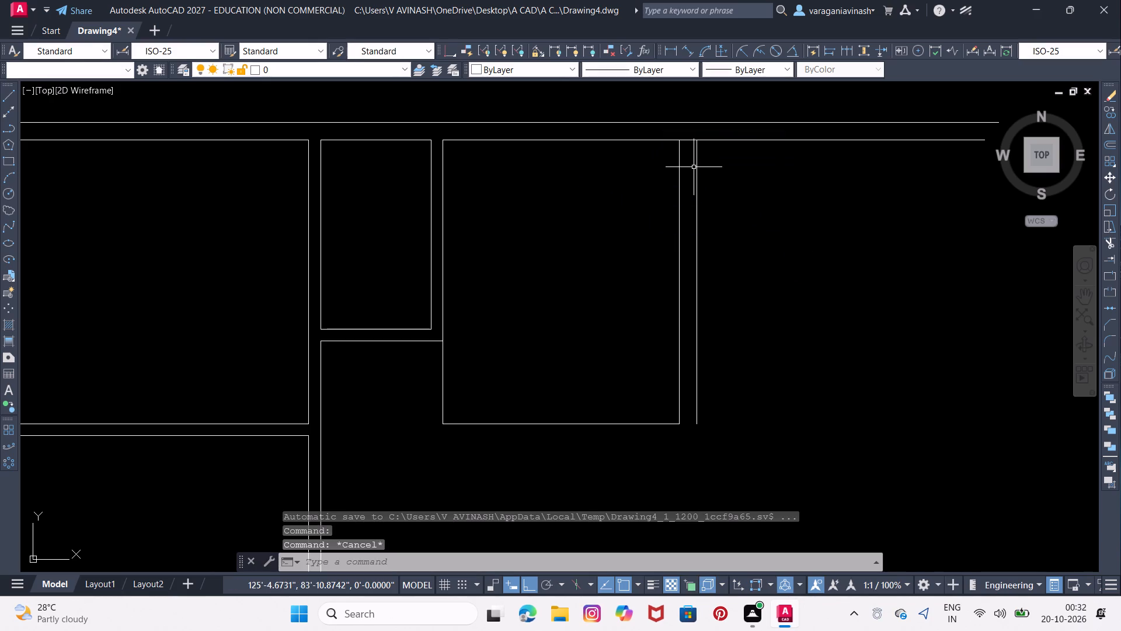
# Offset the new room's bottom line 6" downward and its left line 6" outward to the left.
pyautogui.press('i')
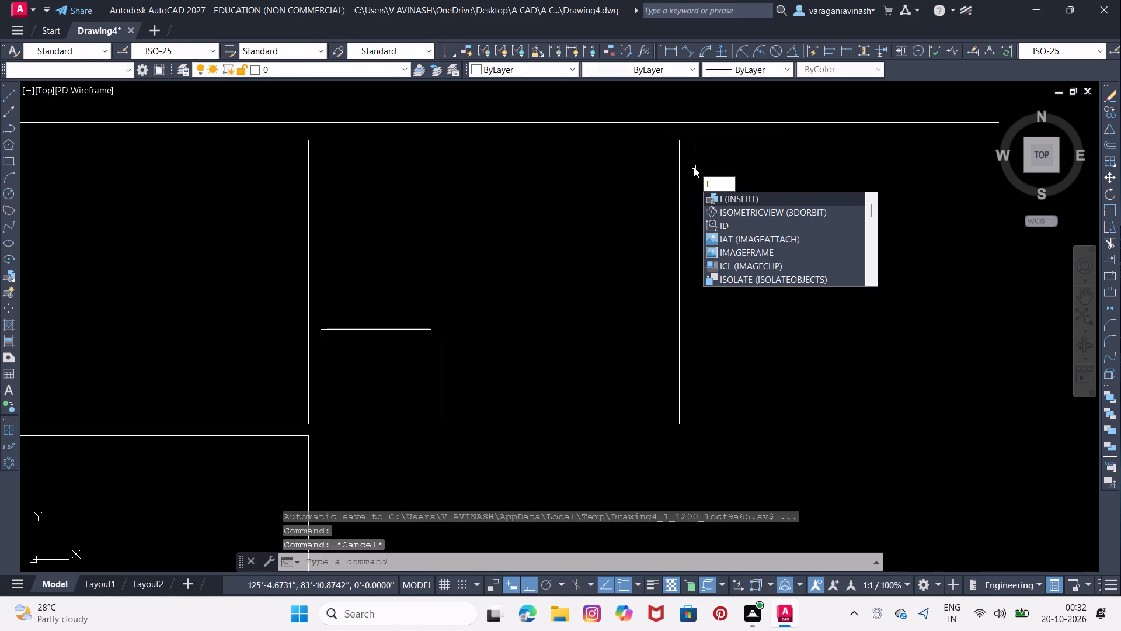
pyautogui.press('BackSpace')
pyautogui.press('o')
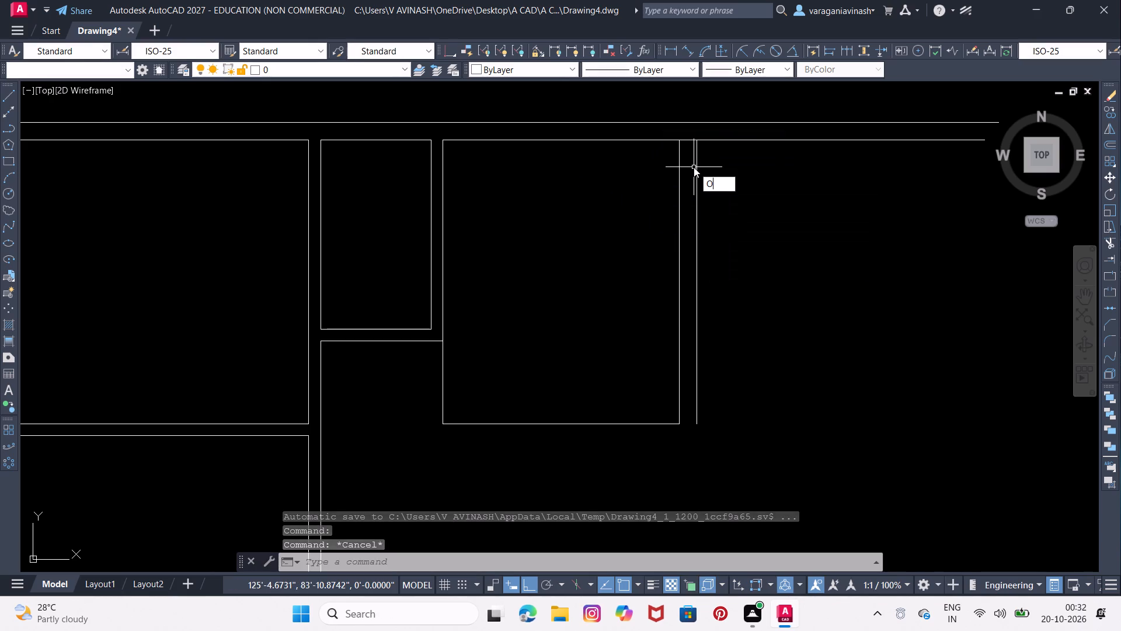
pyautogui.press('Return')
pyautogui.write("0'6")
pyautogui.press('Return')
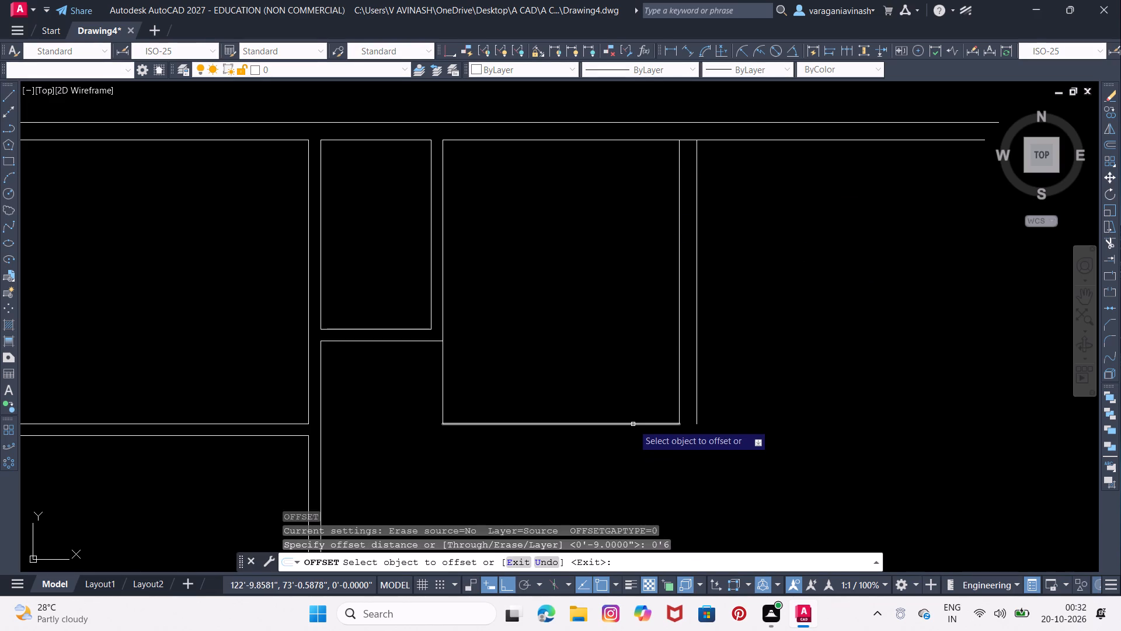
pyautogui.click(633, 424)
pyautogui.click(624, 448)
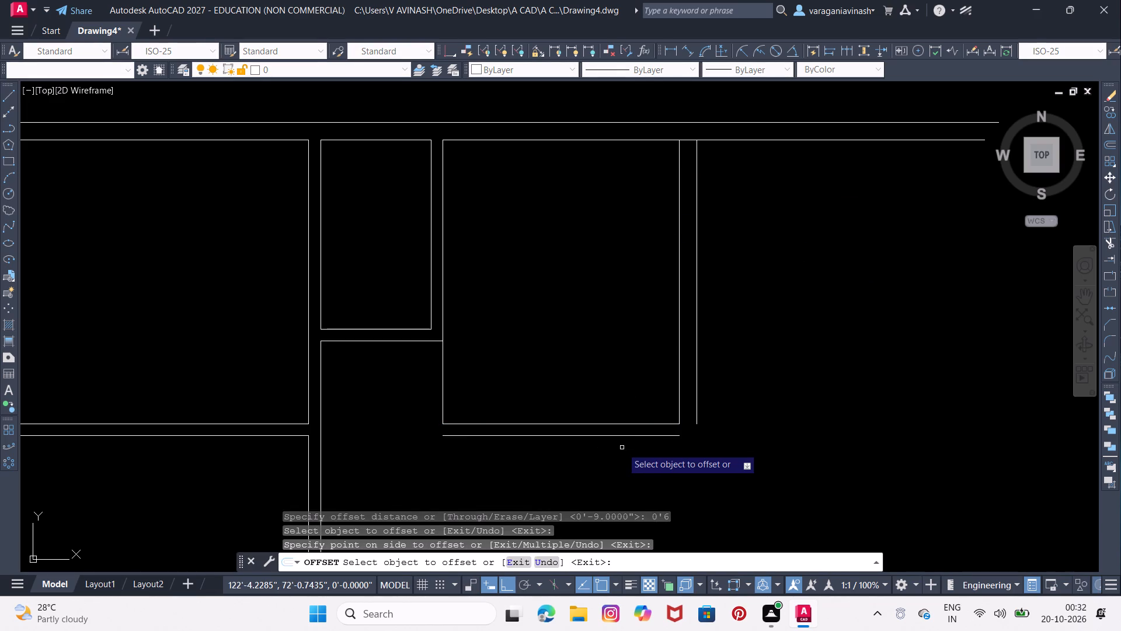
pyautogui.click(442, 393)
pyautogui.click(421, 397)
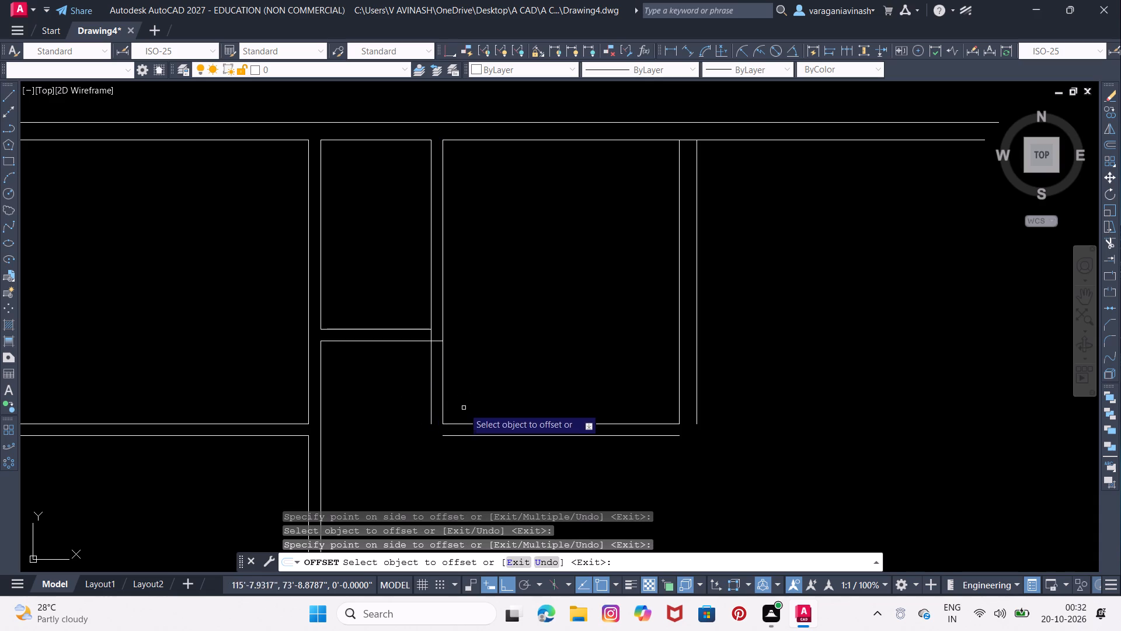
pyautogui.press('Escape')
# Shorten the left offset line so its upper end starts at the lower face of the small room's bottom wall.
pyautogui.click(431, 361)
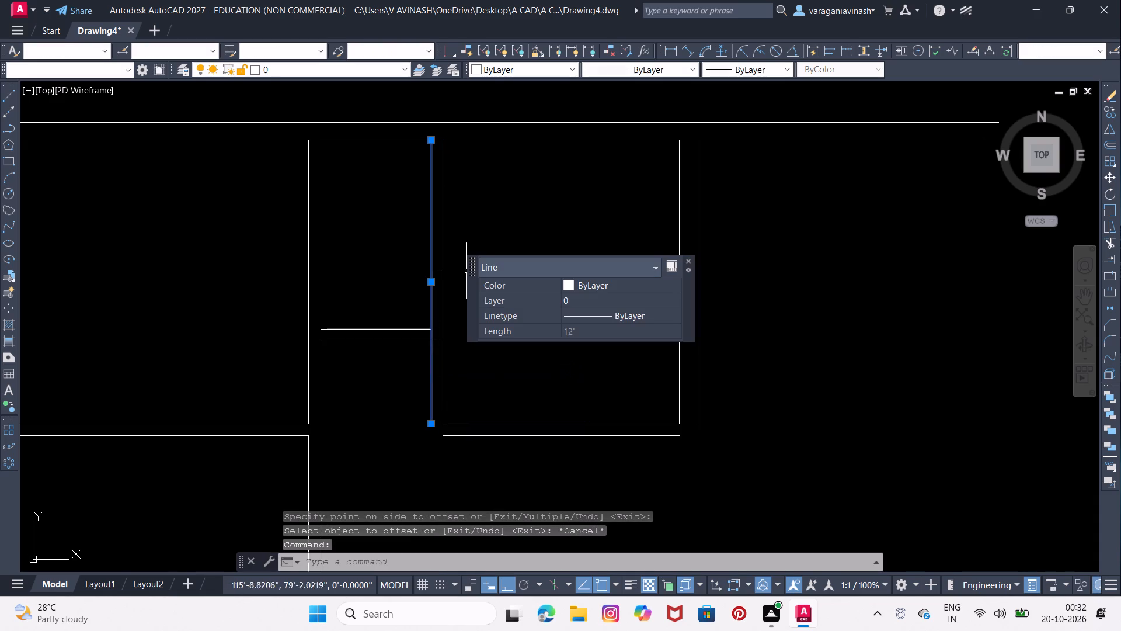
pyautogui.click(434, 139)
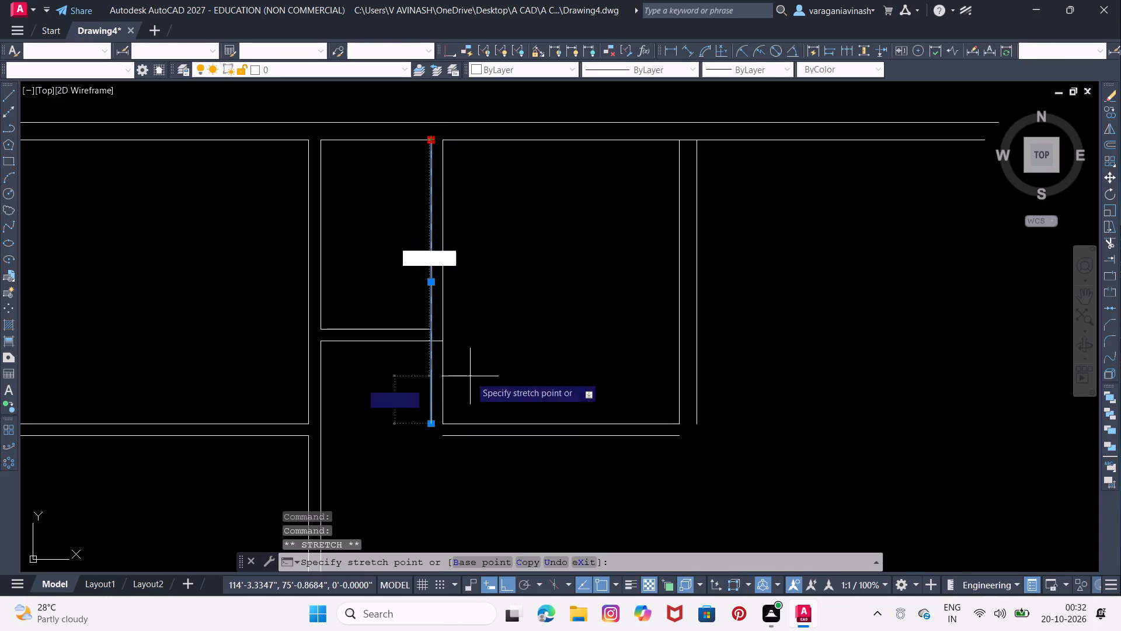
pyautogui.click(433, 344)
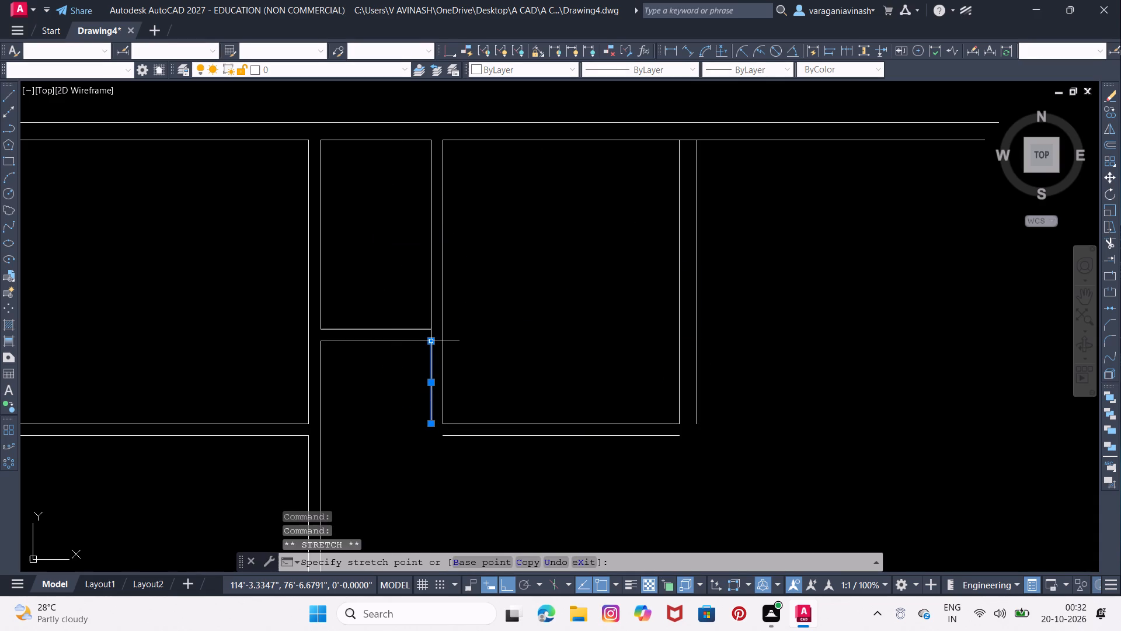
pyautogui.press('Escape')
pyautogui.press('Escape')
# Stretch both ends of the lower offset line to align with the new room's outer left and outer right wall lines.
pyautogui.moveTo(472, 388); pyautogui.dragTo(477, 290, button='middle')
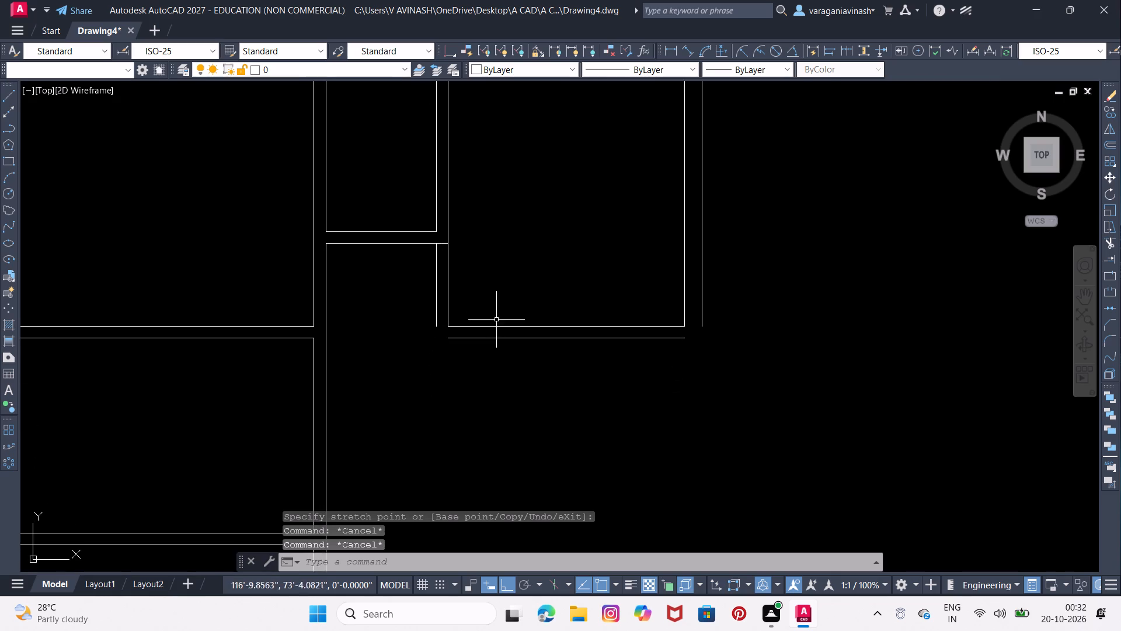
pyautogui.scroll(1, 486, 323)
pyautogui.click(443, 346)
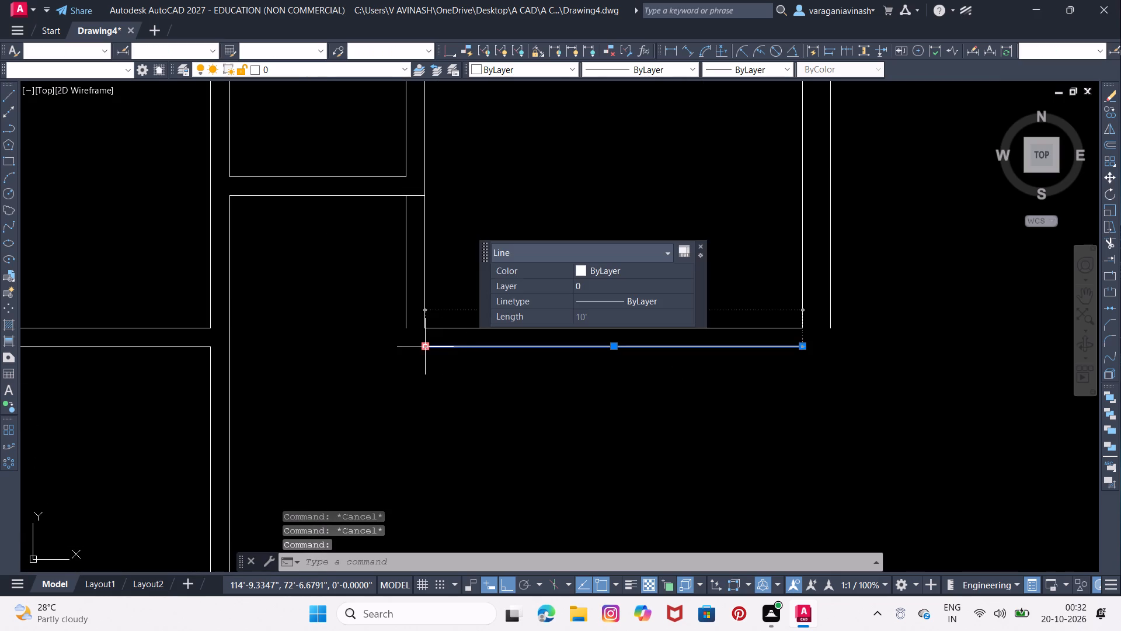
pyautogui.click(423, 348)
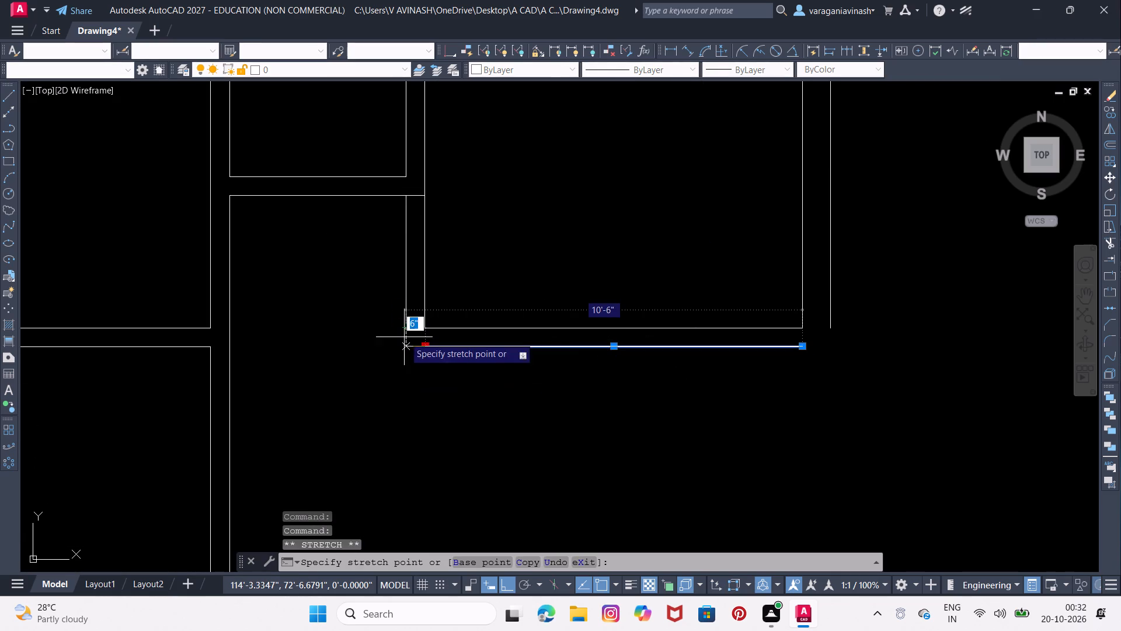
pyautogui.click(405, 340)
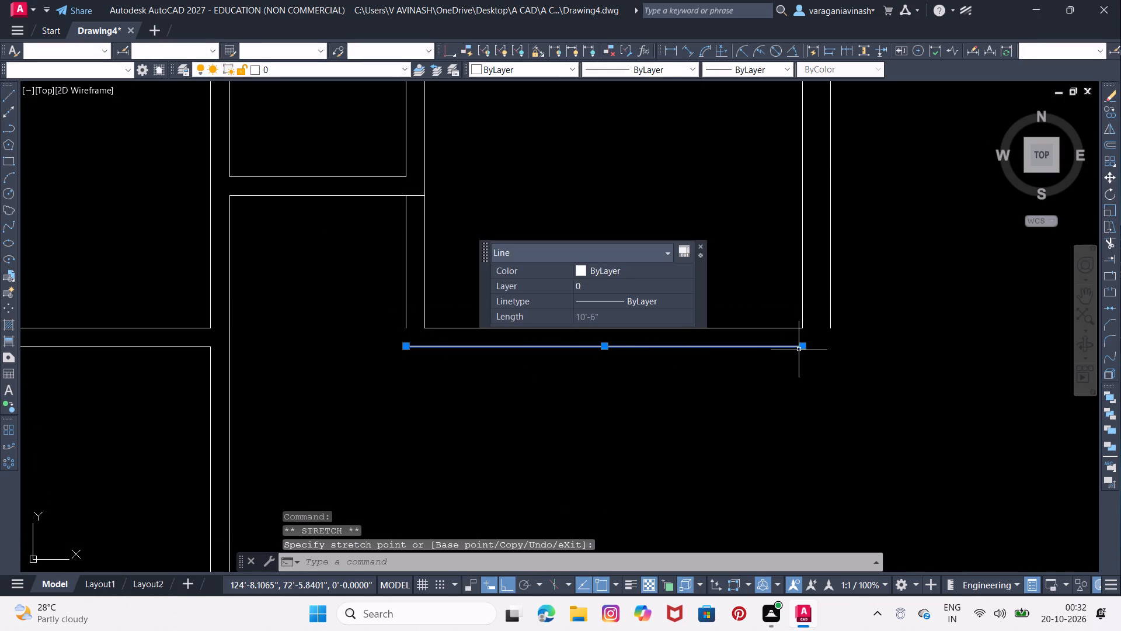
pyautogui.click(800, 345)
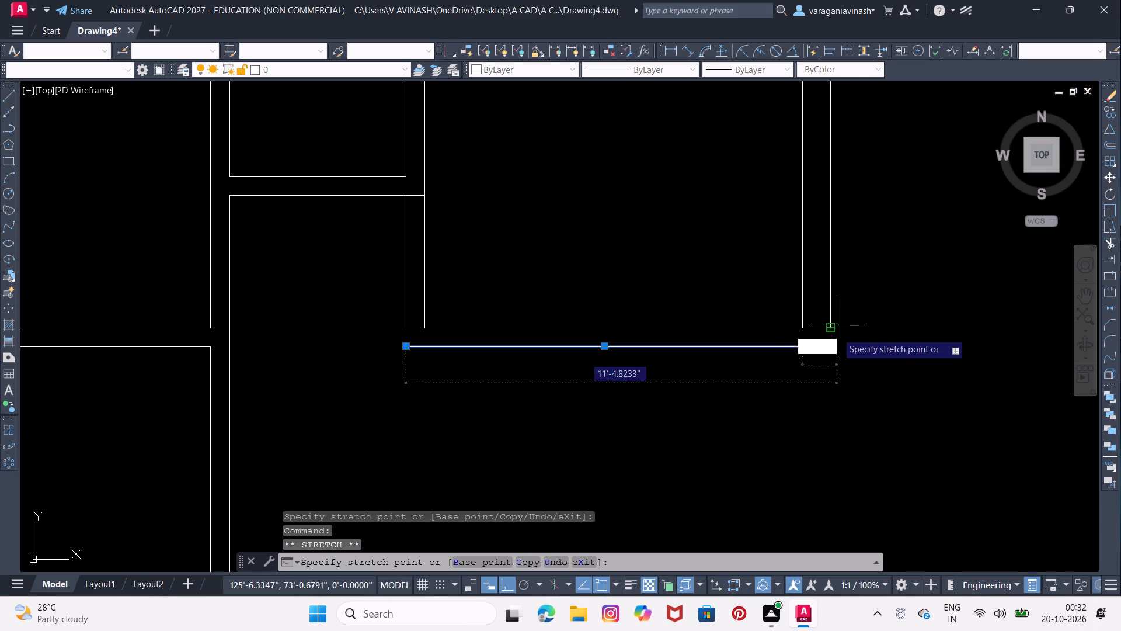
pyautogui.click(835, 340)
pyautogui.press('Escape')
pyautogui.press('Escape')
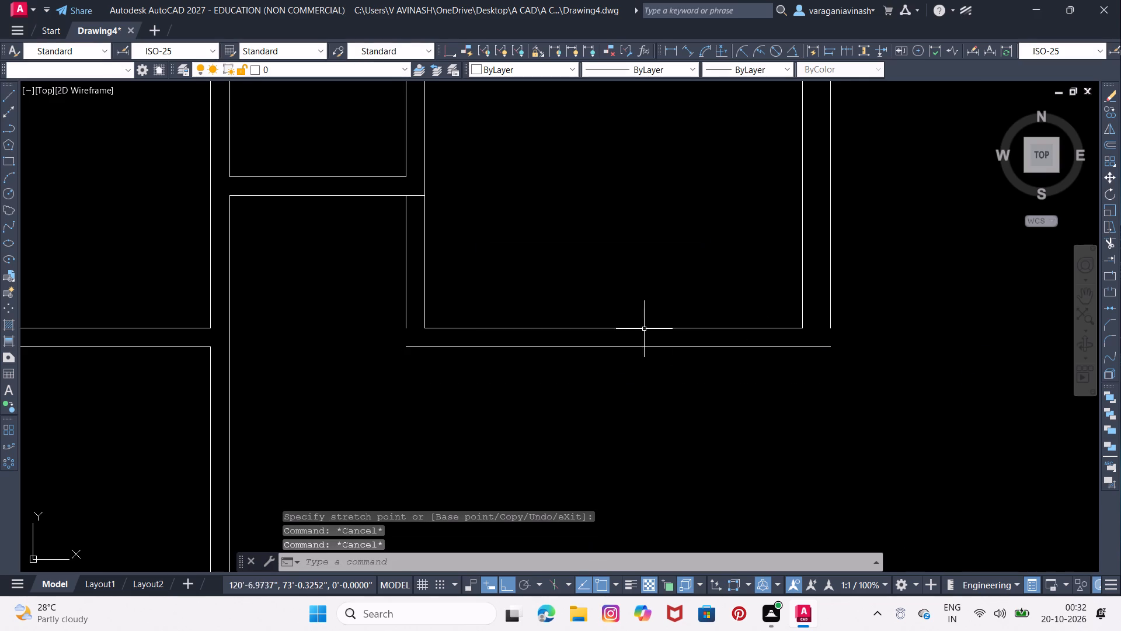
# Extend the new room's outer left and outer right wall lines down to the lower bottom wall line.
pyautogui.write('EX')
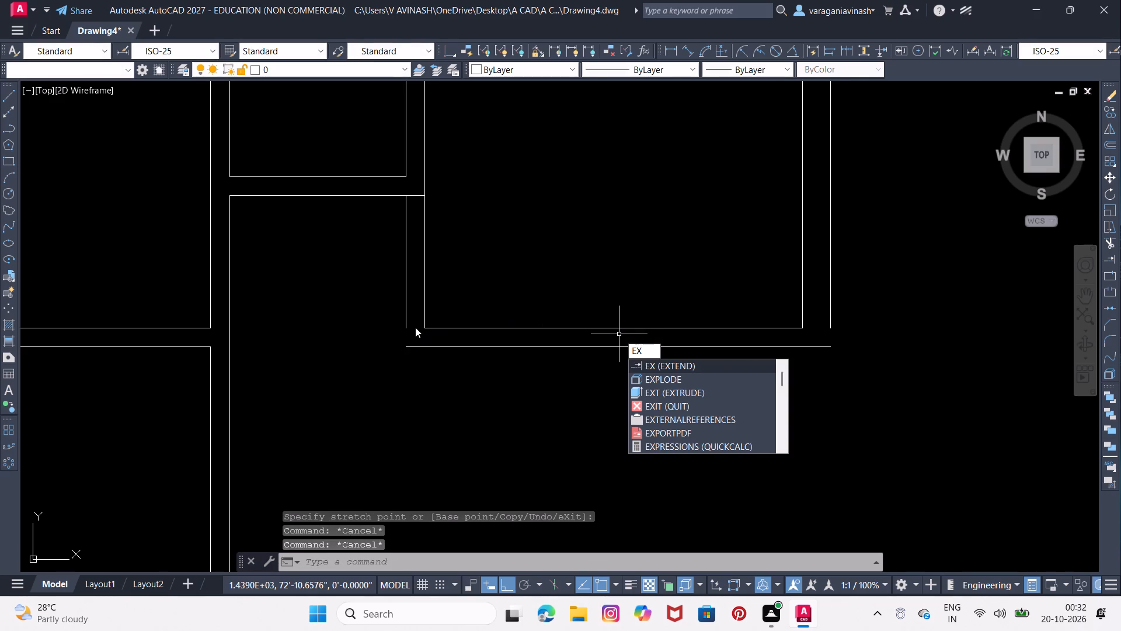
pyautogui.click(673, 363)
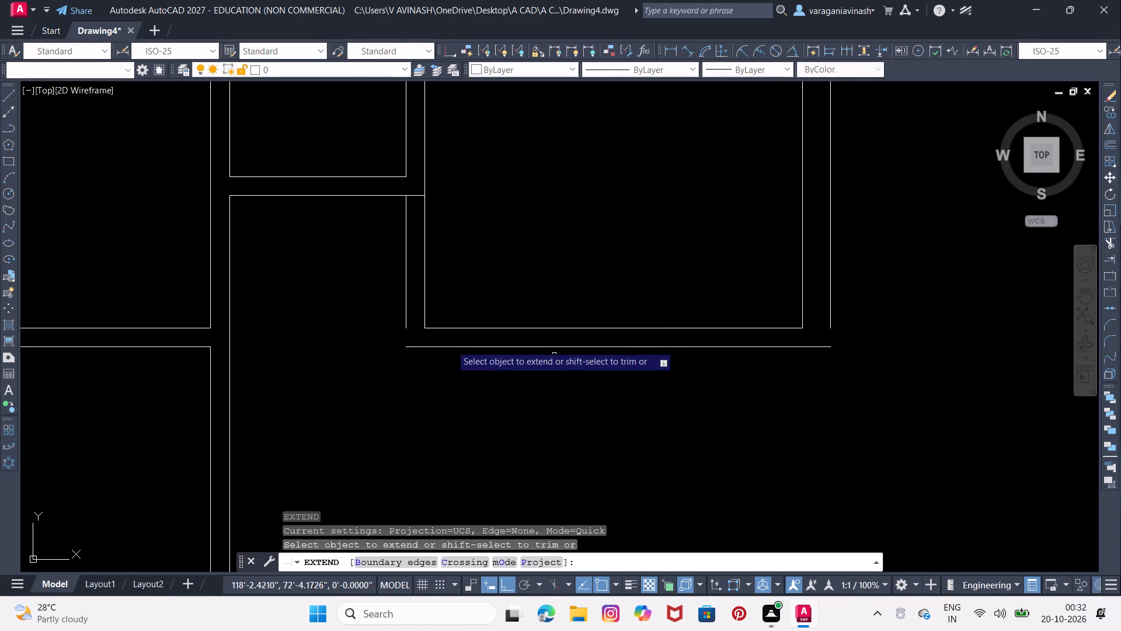
pyautogui.click(405, 323)
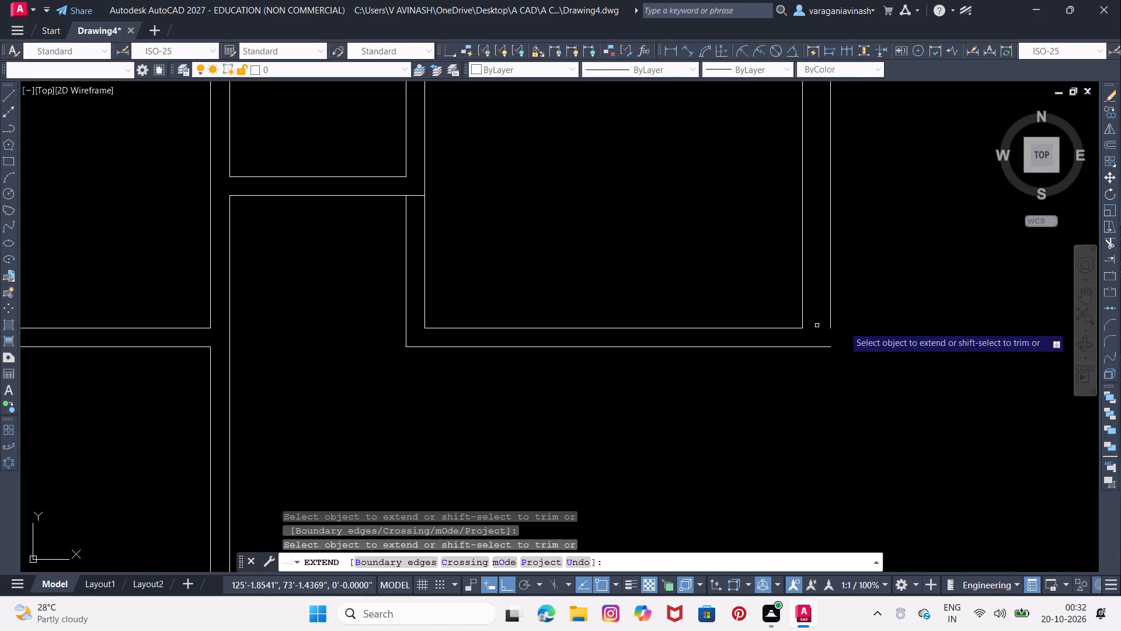
pyautogui.click(830, 324)
pyautogui.scroll(-1, 712, 311)
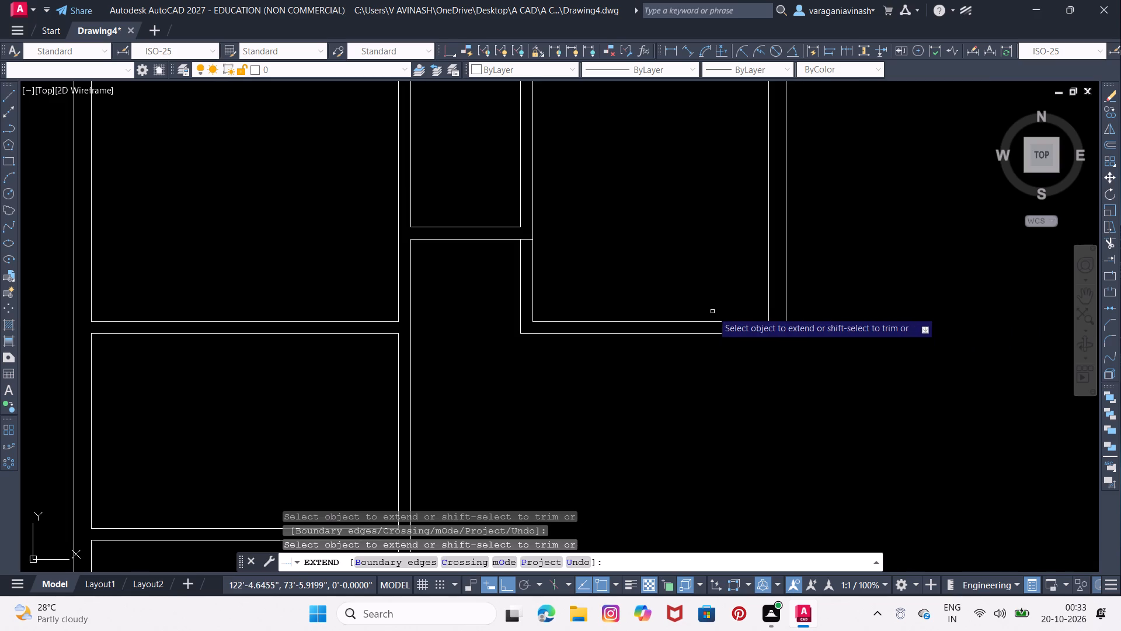
pyautogui.press('Escape')
# Stretch the new room's outer right wall line 32' down to align with the stacked rooms' outer bottom wall line.
pyautogui.scroll(-1, 799, 324)
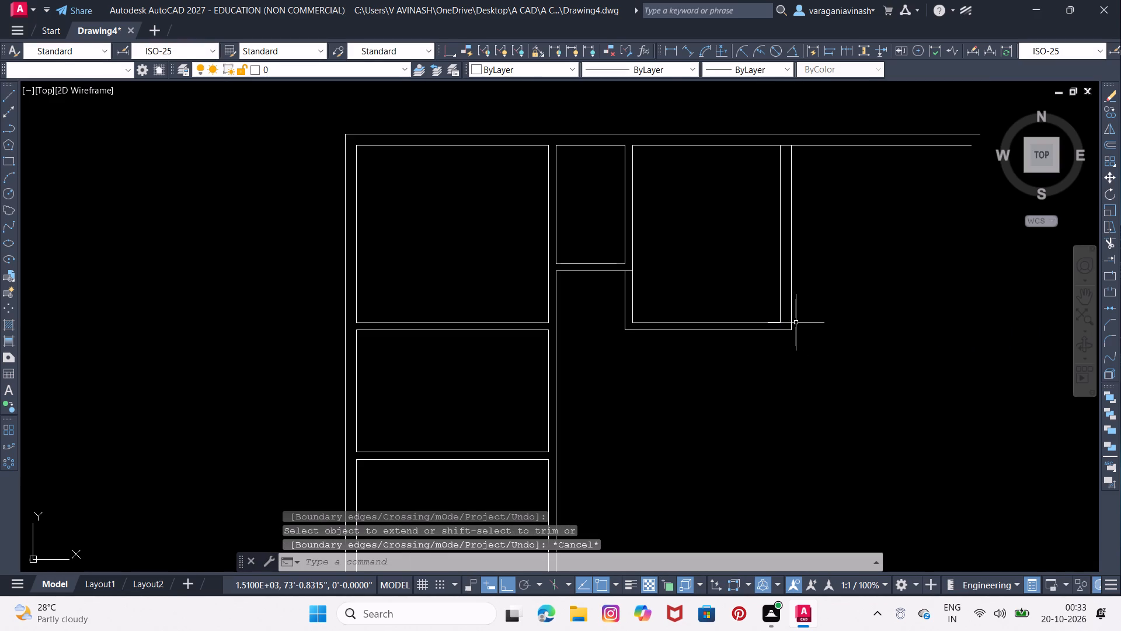
pyautogui.moveTo(810, 342); pyautogui.dragTo(778, 234, button='middle')
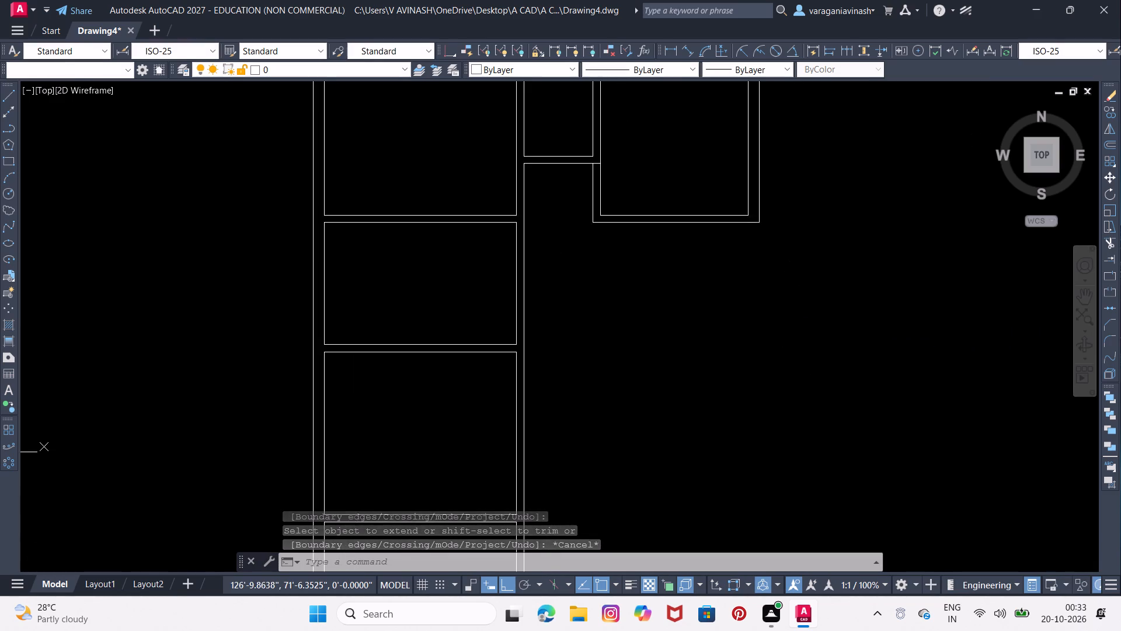
pyautogui.moveTo(778, 234); pyautogui.dragTo(777, 233, button='middle')
pyautogui.scroll(-1, 777, 262)
pyautogui.moveTo(781, 268); pyautogui.dragTo(767, 248, button='middle')
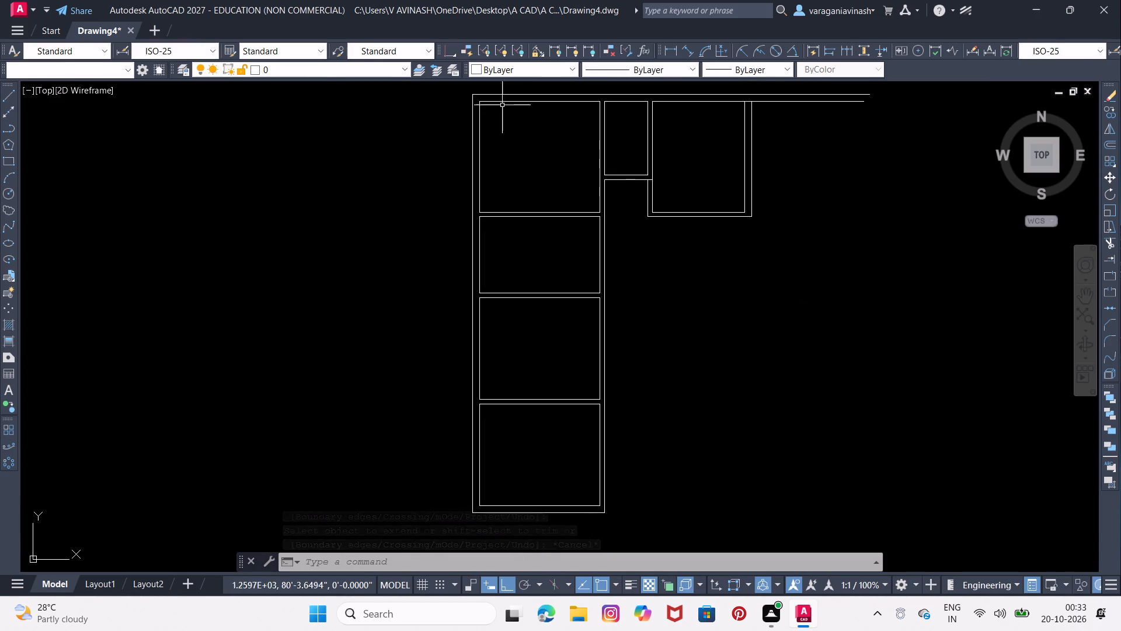
pyautogui.click(752, 158)
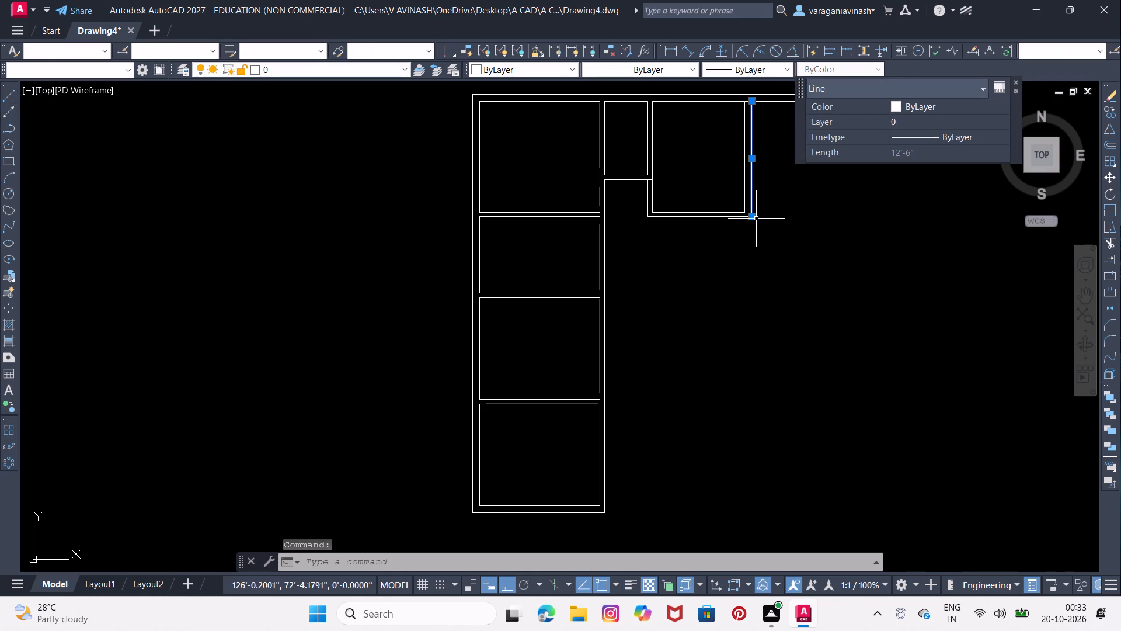
pyautogui.click(754, 217)
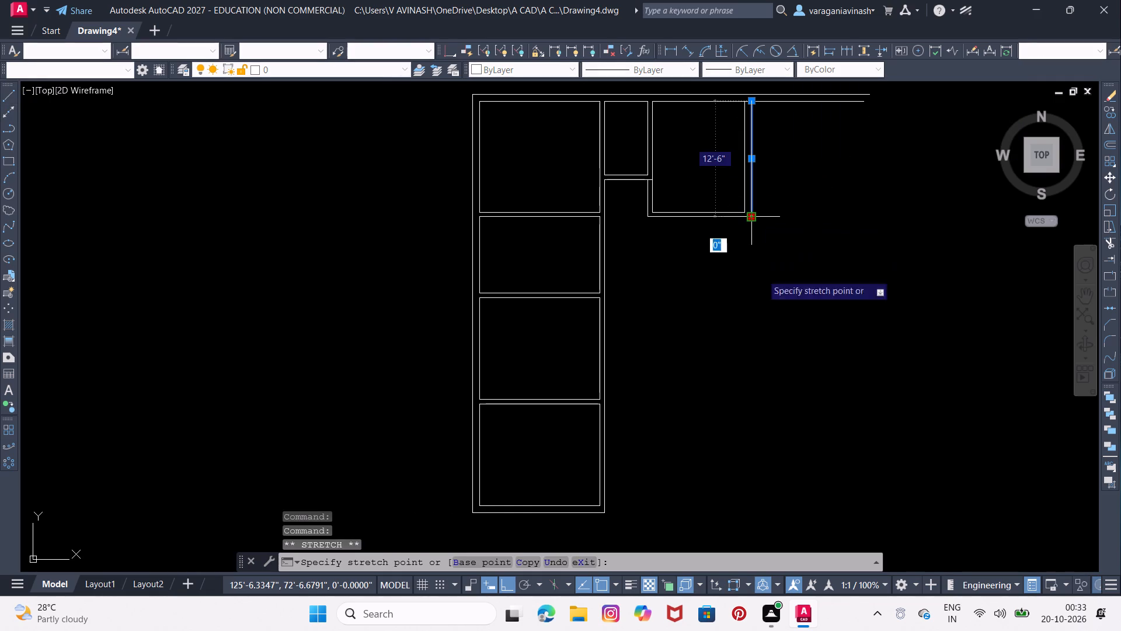
pyautogui.click(649, 511)
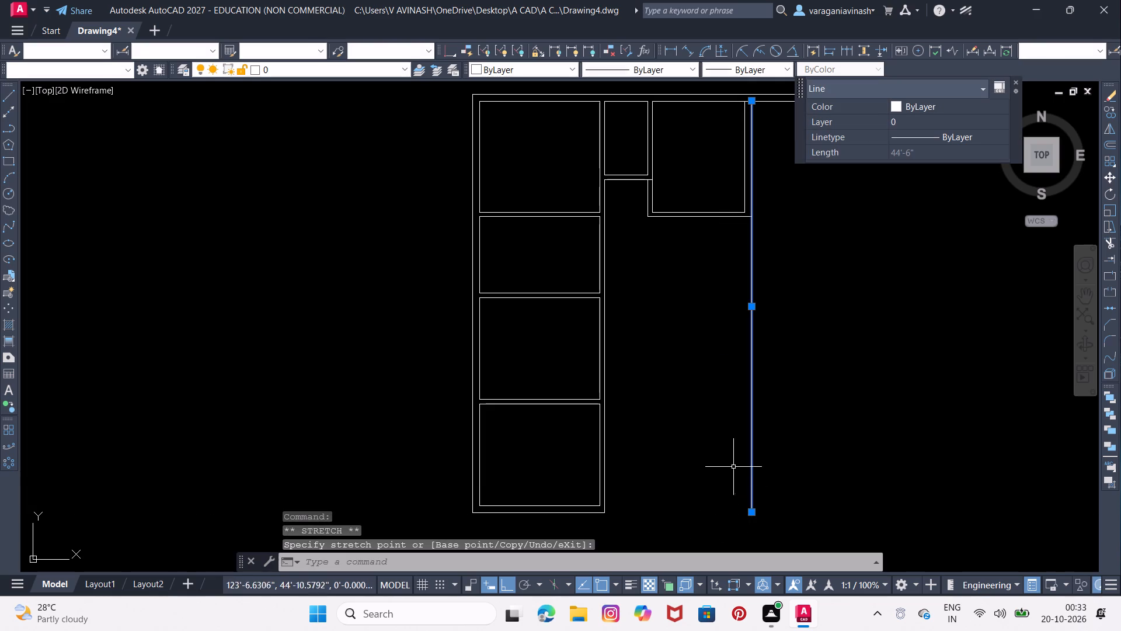
# Stretch the 10' x 12' room's inner right wall line 31'9" down to align with the stacked rooms' inner bottom wall line.
pyautogui.press('Escape')
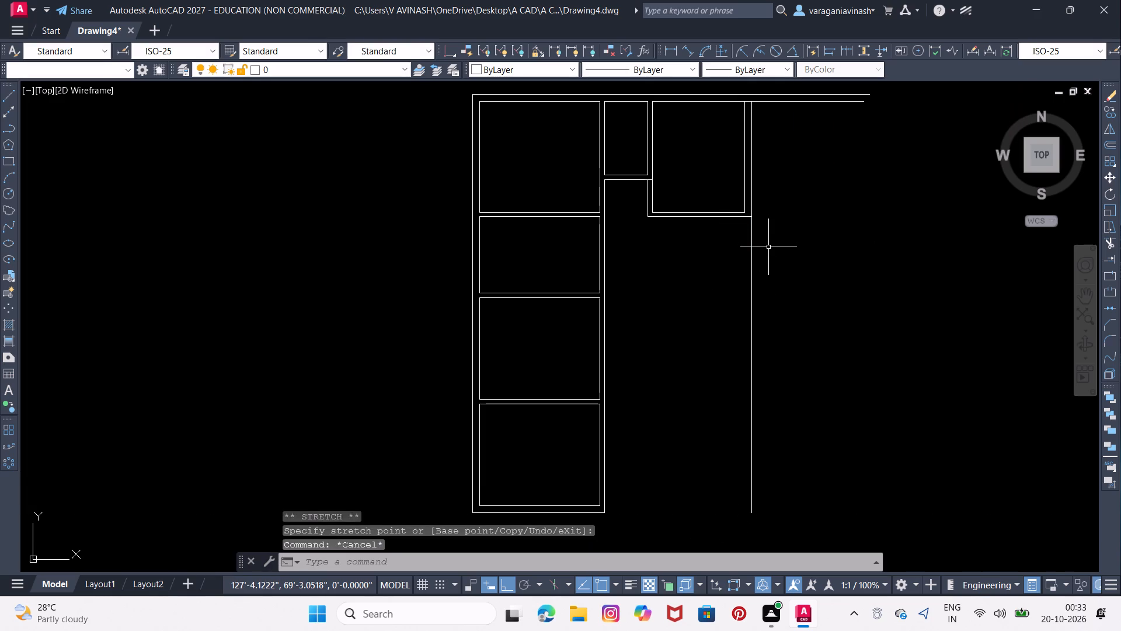
pyautogui.press('Escape')
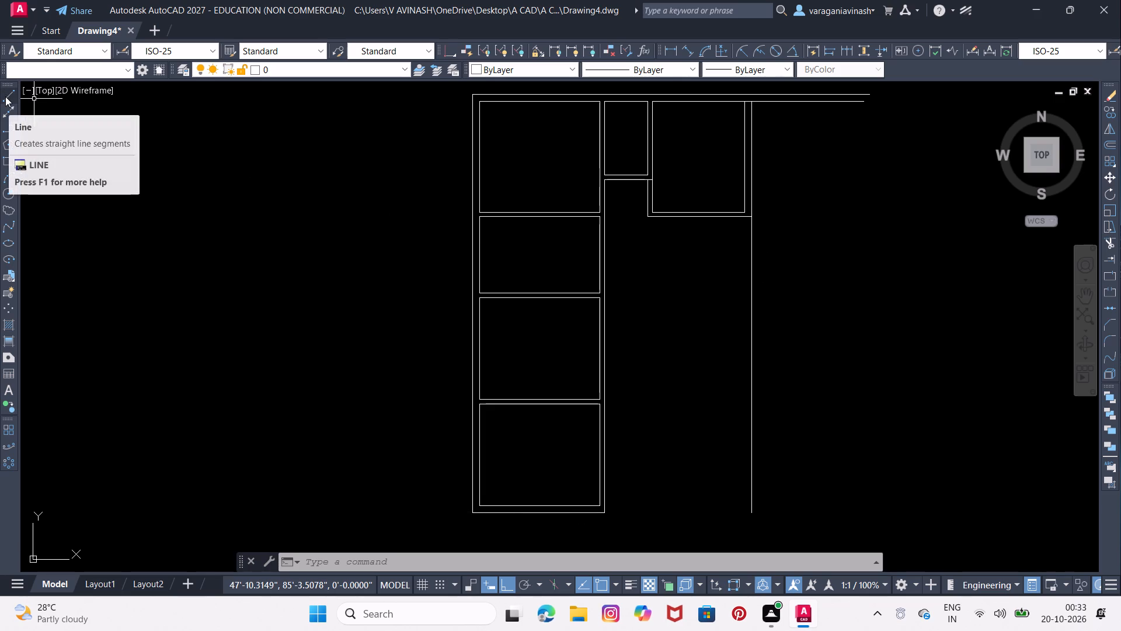
pyautogui.press('Escape')
pyautogui.press('Escape')
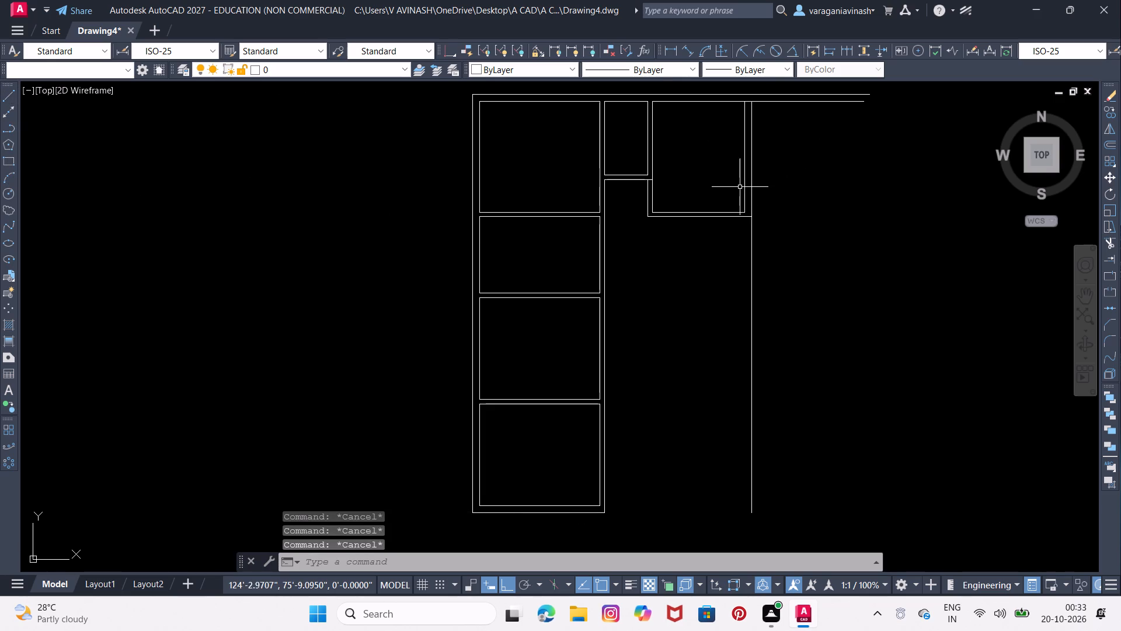
pyautogui.click(743, 184)
pyautogui.click(746, 210)
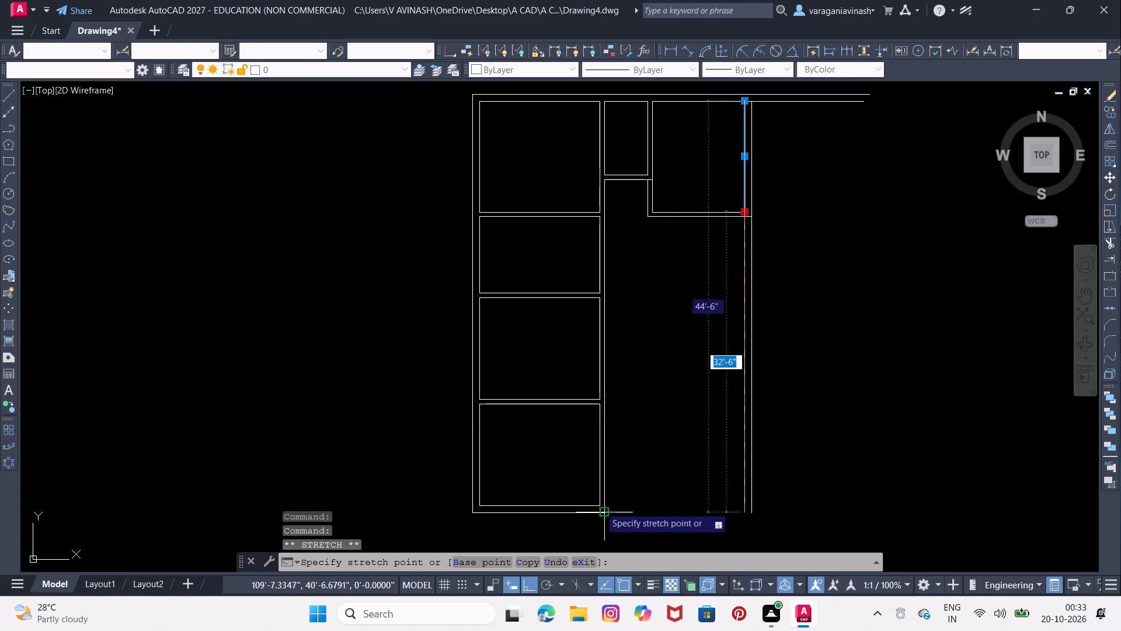
pyautogui.click(652, 505)
pyautogui.moveTo(808, 397); pyautogui.dragTo(795, 288, button='middle')
pyautogui.scroll(2, 678, 398)
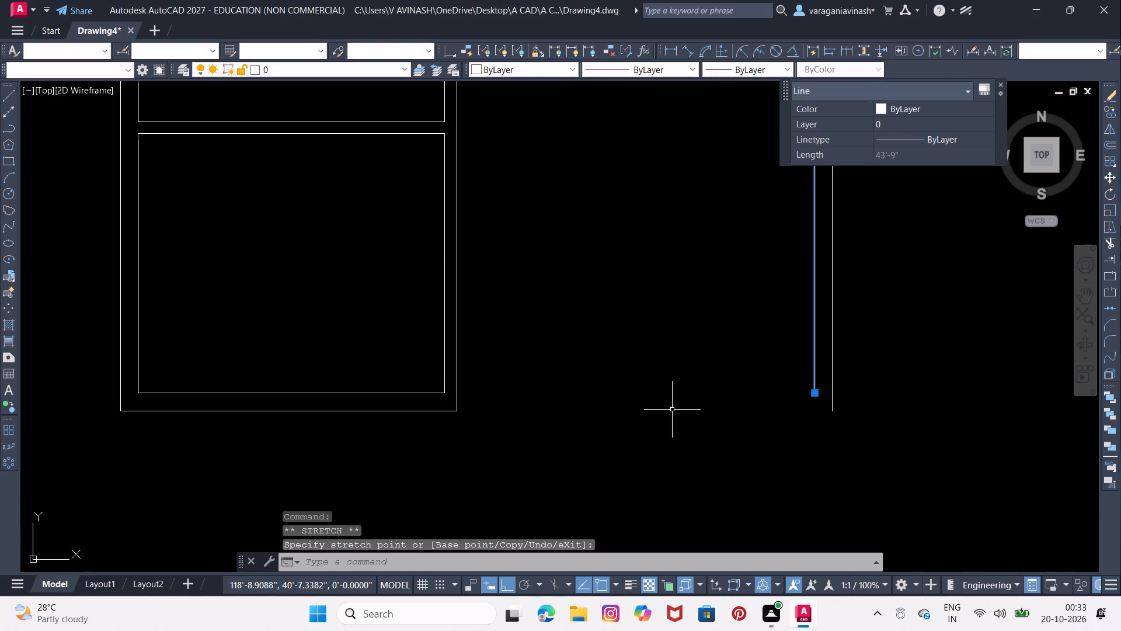
pyautogui.press('Escape')
pyautogui.press('Escape')
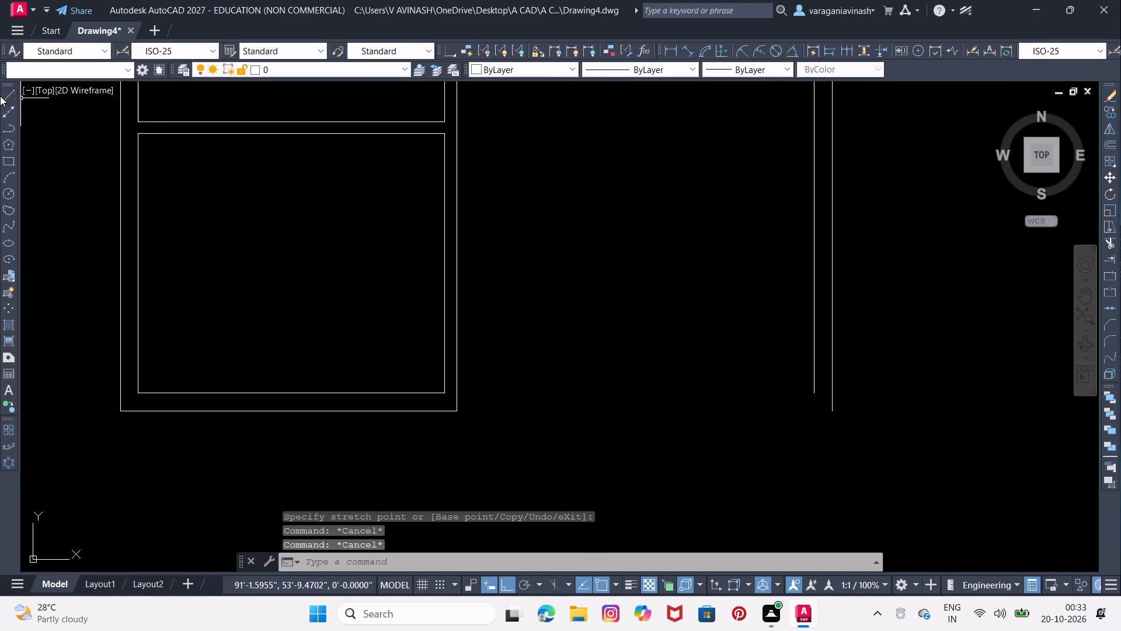
# Draw the inner bottom wall line from the inner right wall line's lower end to the outer face of the stacked rooms' right wall.
pyautogui.click(7, 96)
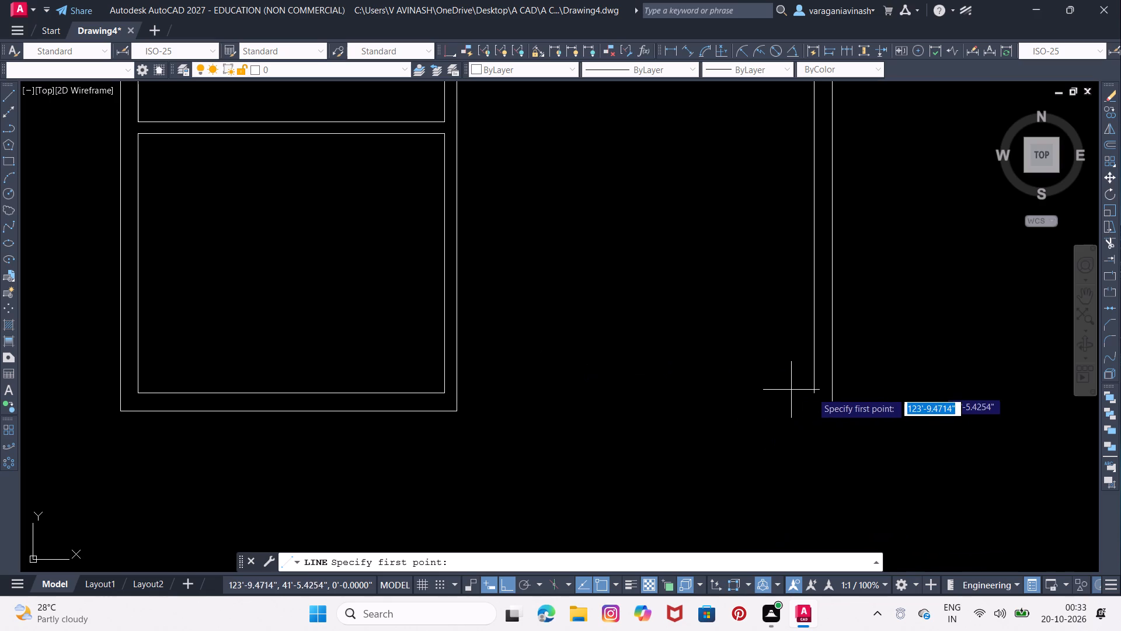
pyautogui.click(816, 392)
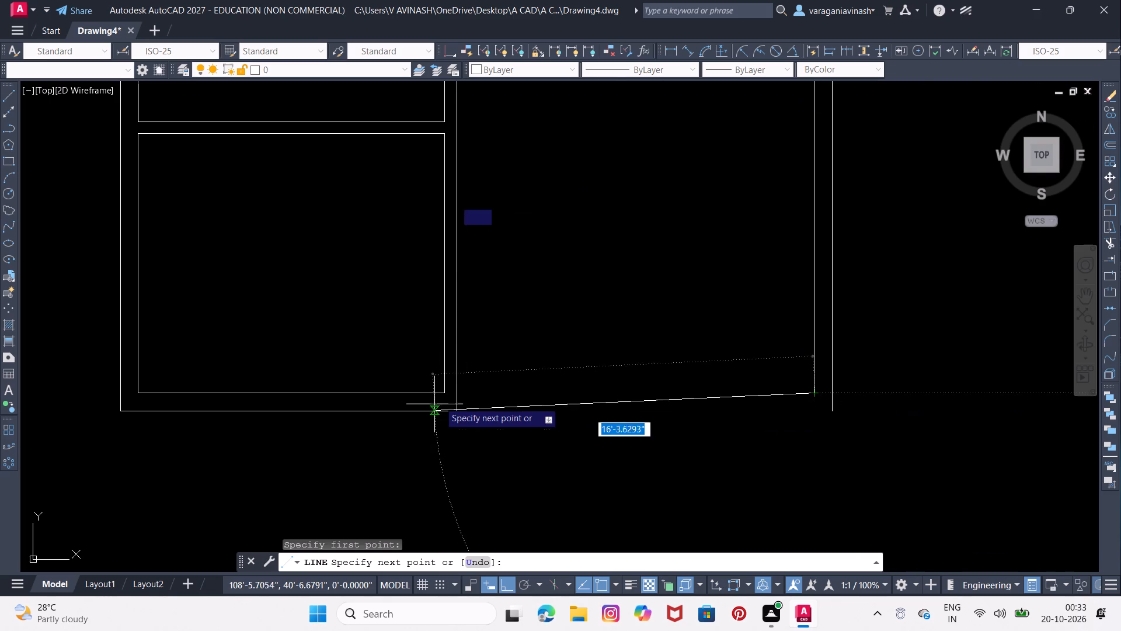
pyautogui.click(459, 396)
pyautogui.rightClick(544, 418)
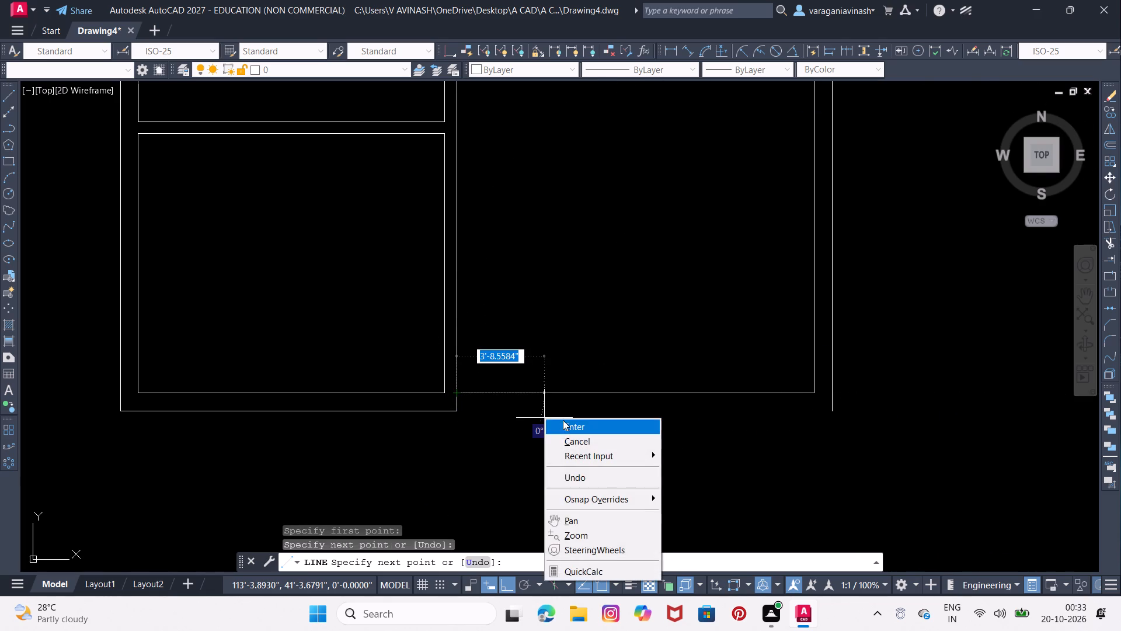
pyautogui.click(565, 424)
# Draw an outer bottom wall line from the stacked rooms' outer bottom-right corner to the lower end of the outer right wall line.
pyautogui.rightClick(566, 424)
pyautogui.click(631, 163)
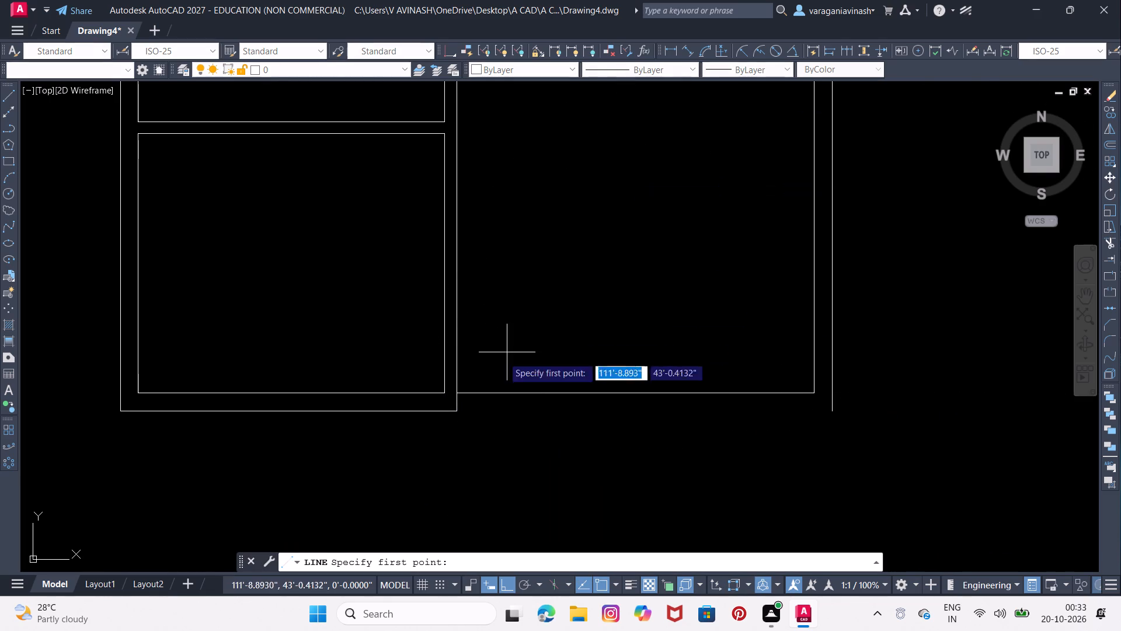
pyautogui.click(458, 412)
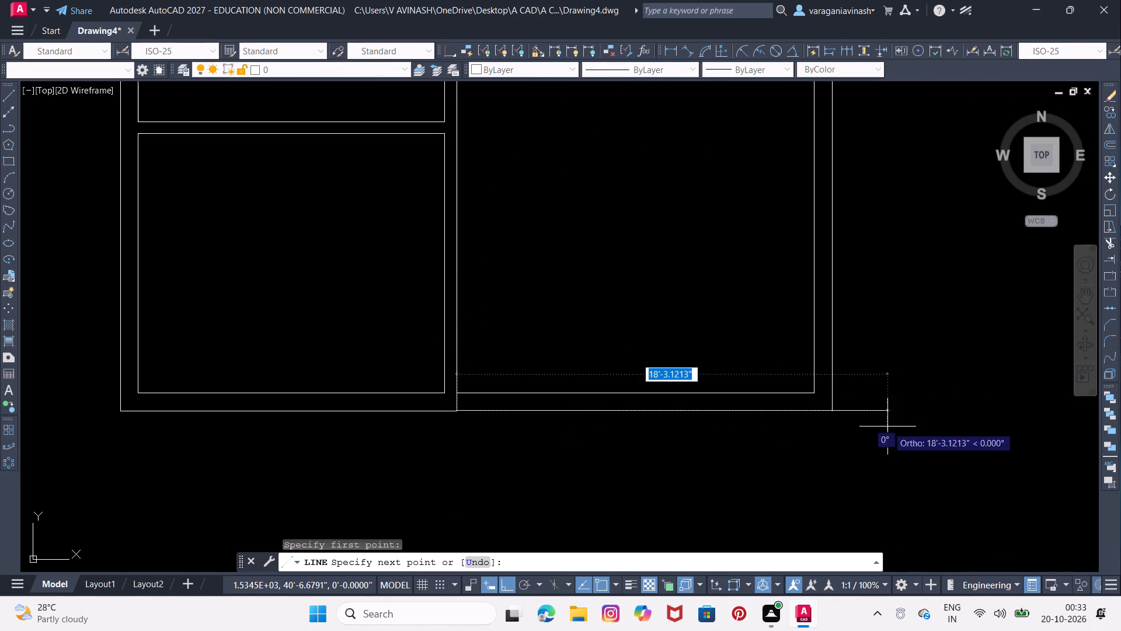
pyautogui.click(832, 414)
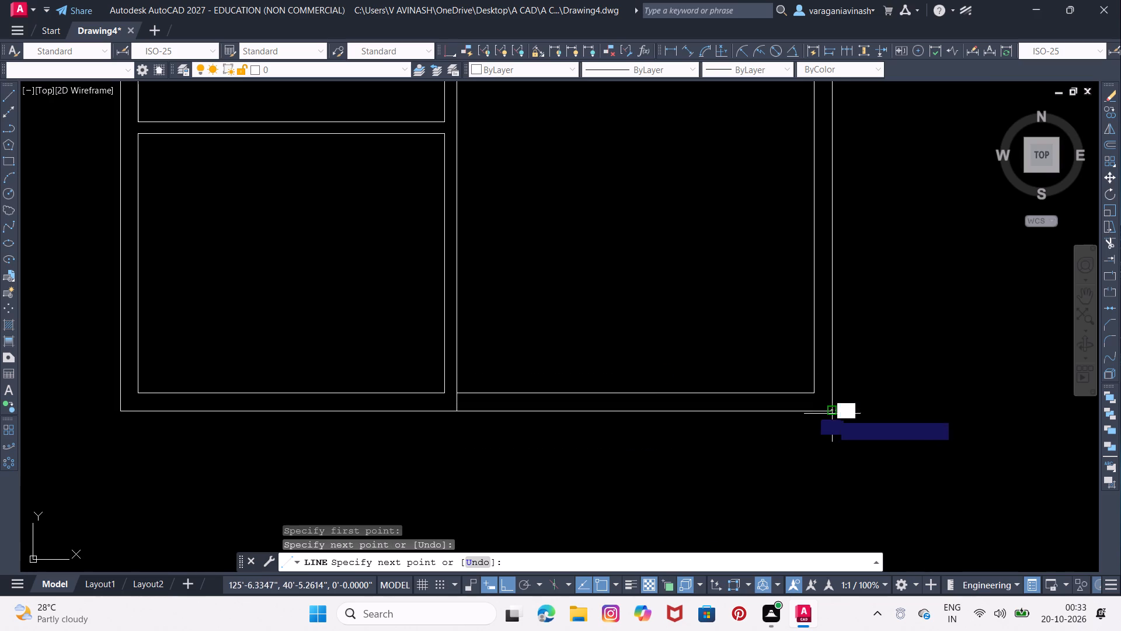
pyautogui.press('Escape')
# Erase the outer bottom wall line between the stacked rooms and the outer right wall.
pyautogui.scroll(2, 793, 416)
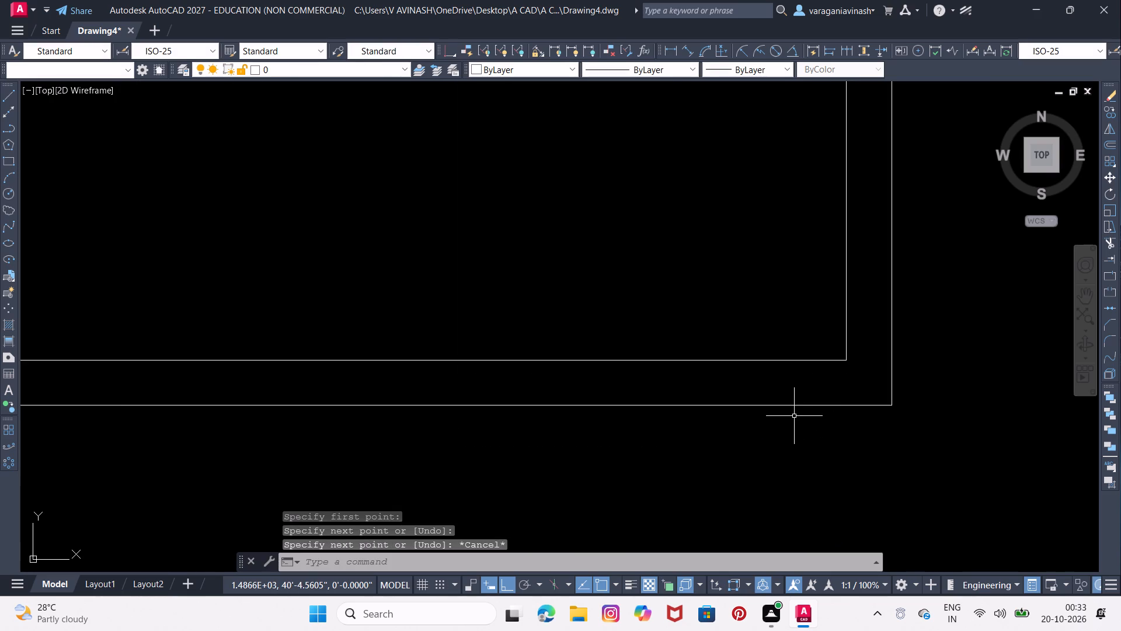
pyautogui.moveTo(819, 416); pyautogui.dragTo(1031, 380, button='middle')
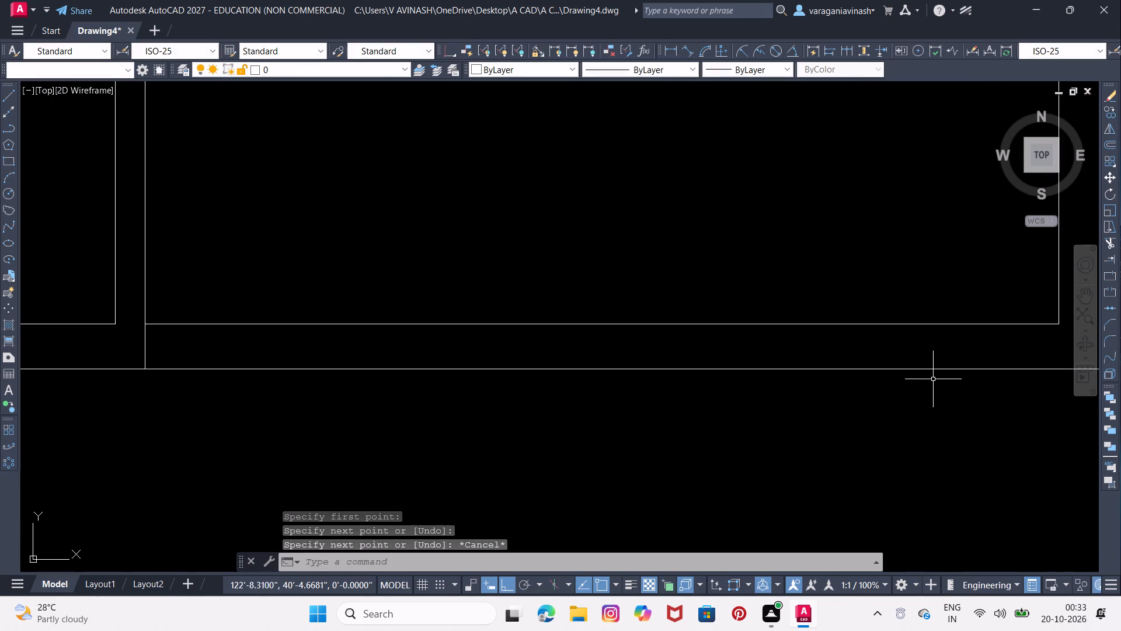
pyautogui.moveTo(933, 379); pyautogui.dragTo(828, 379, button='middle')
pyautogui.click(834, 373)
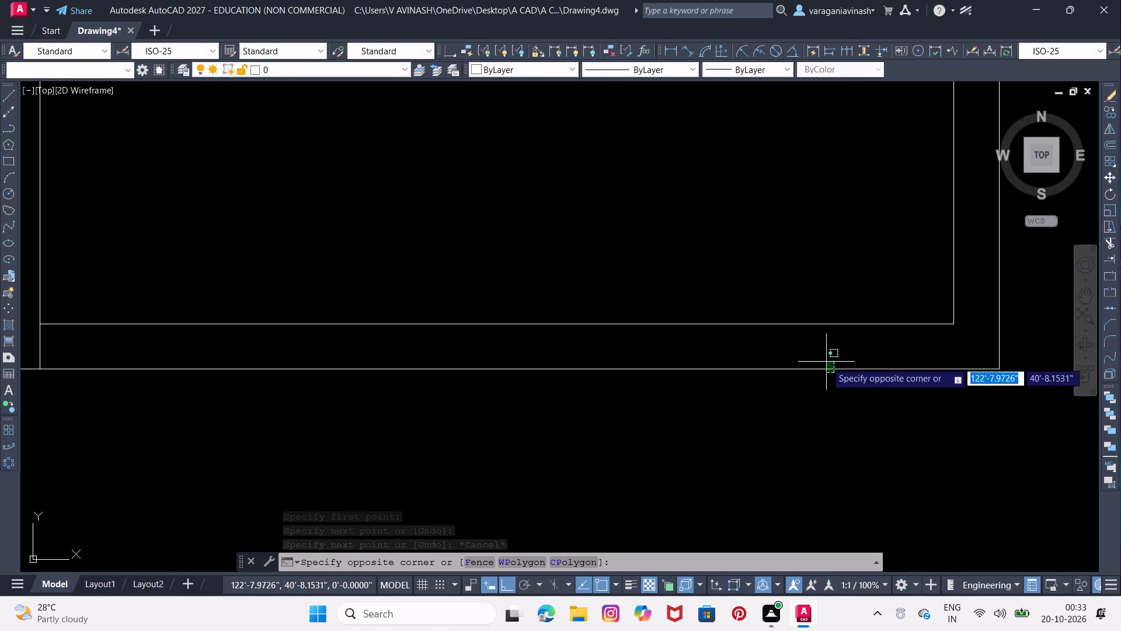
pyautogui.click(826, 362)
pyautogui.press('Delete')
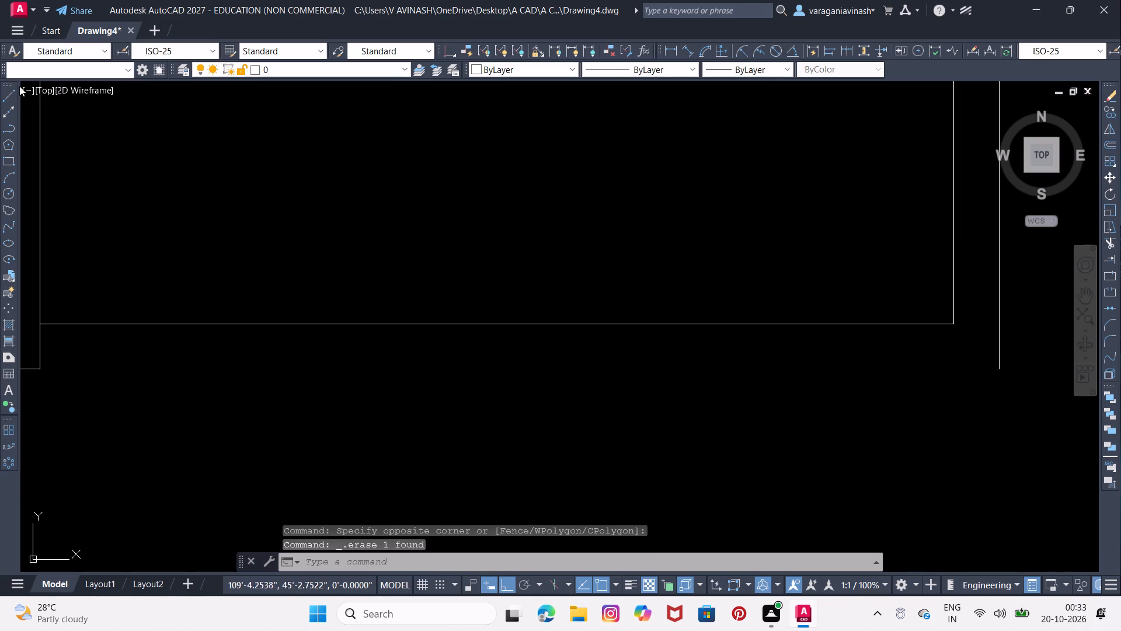
# Draw a 15'11" outer bottom wall line from the outer right wall line's lower end to the stacked rooms' outer bottom-right corner.
pyautogui.click(8, 92)
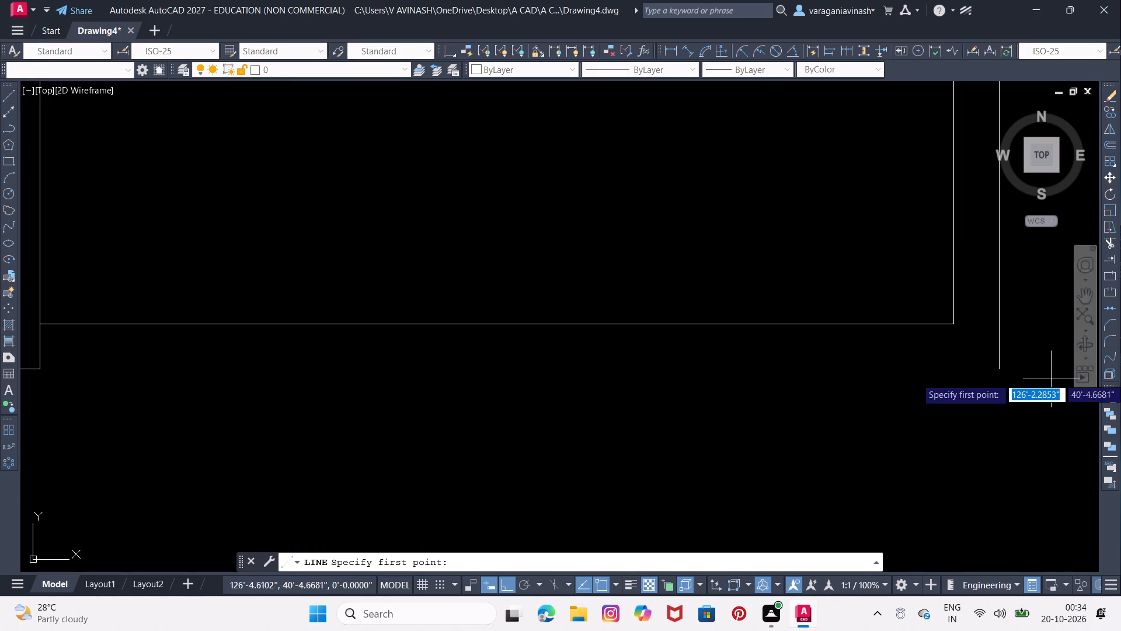
pyautogui.click(996, 375)
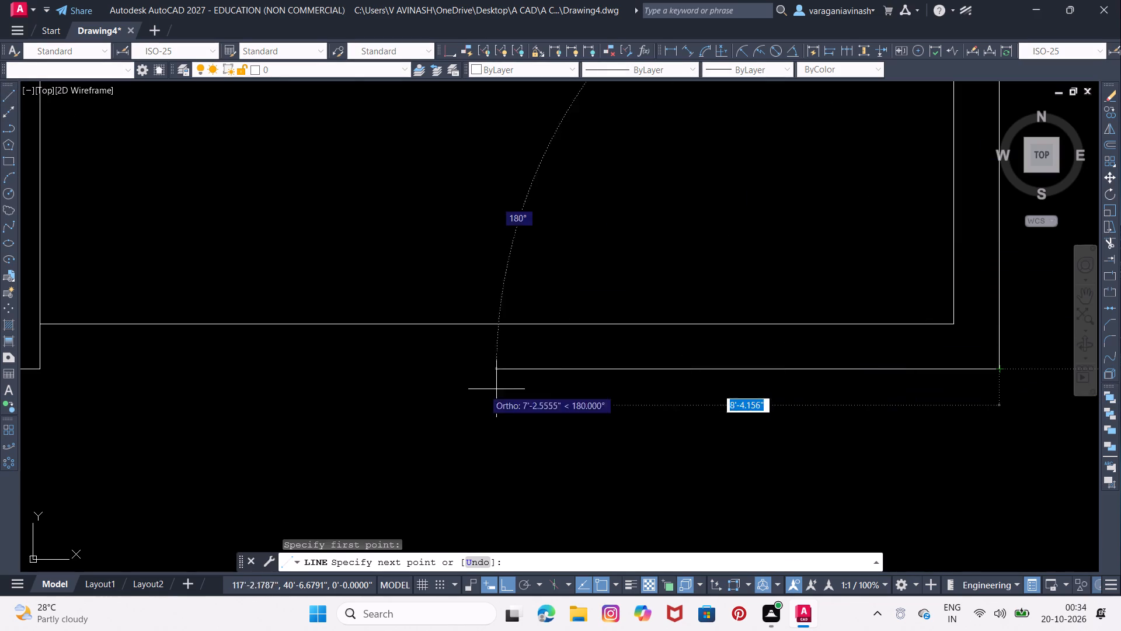
pyautogui.click(40, 372)
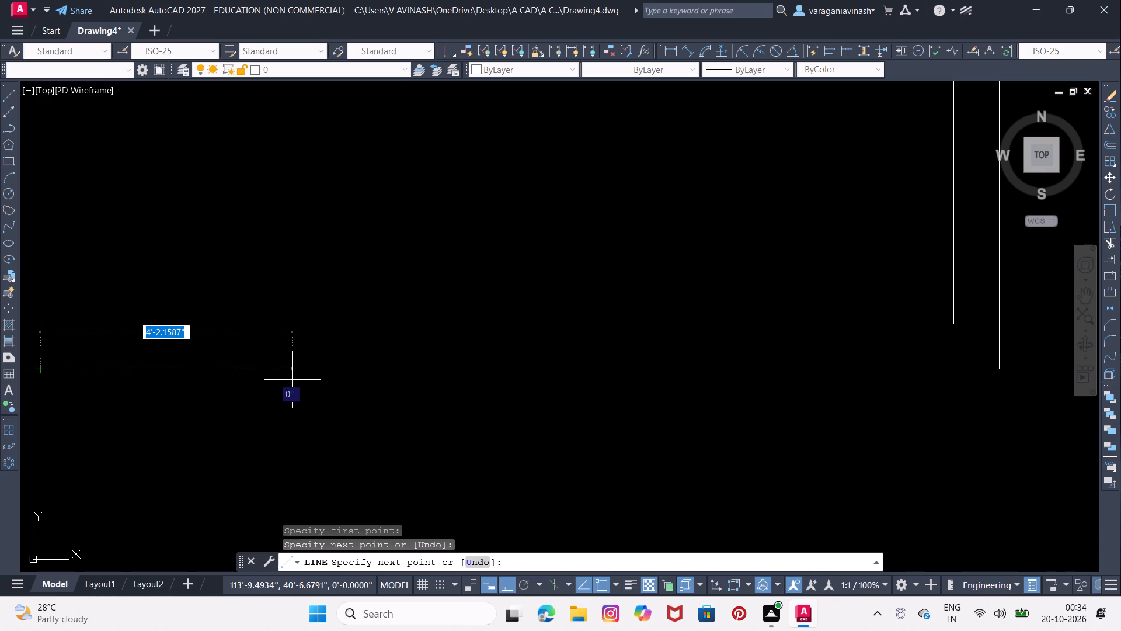
pyautogui.press('Escape')
pyautogui.press('Escape')
# Trim the stacked rooms' right wall line where it crosses between the inner and outer bottom wall lines.
pyautogui.scroll(-2, 399, 355)
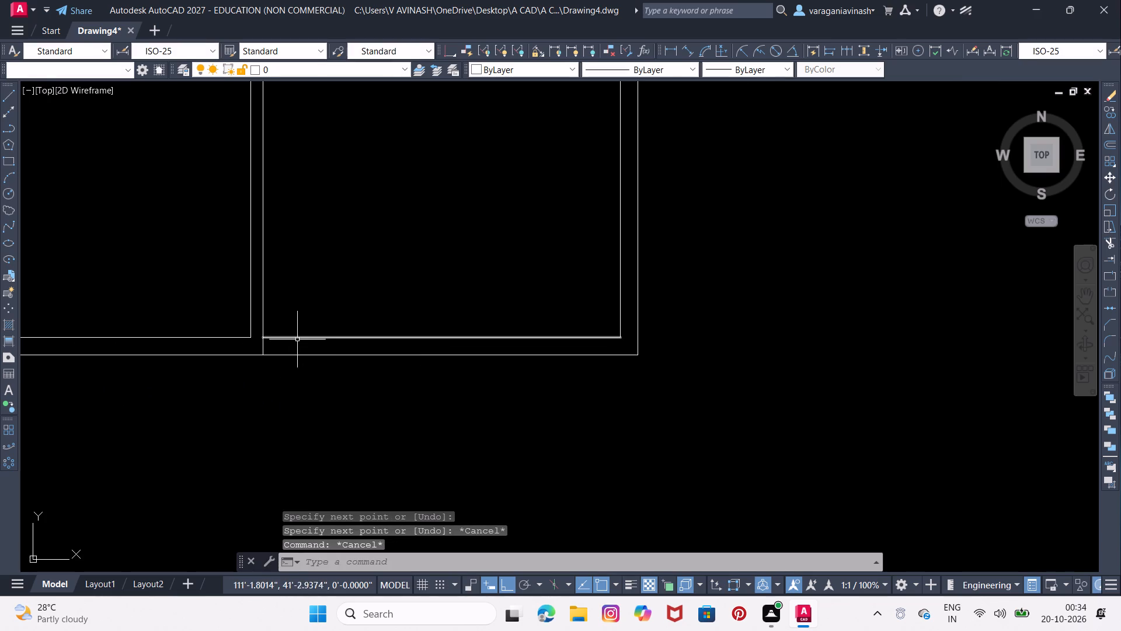
pyautogui.write('TR')
pyautogui.press('Return')
pyautogui.press('Return')
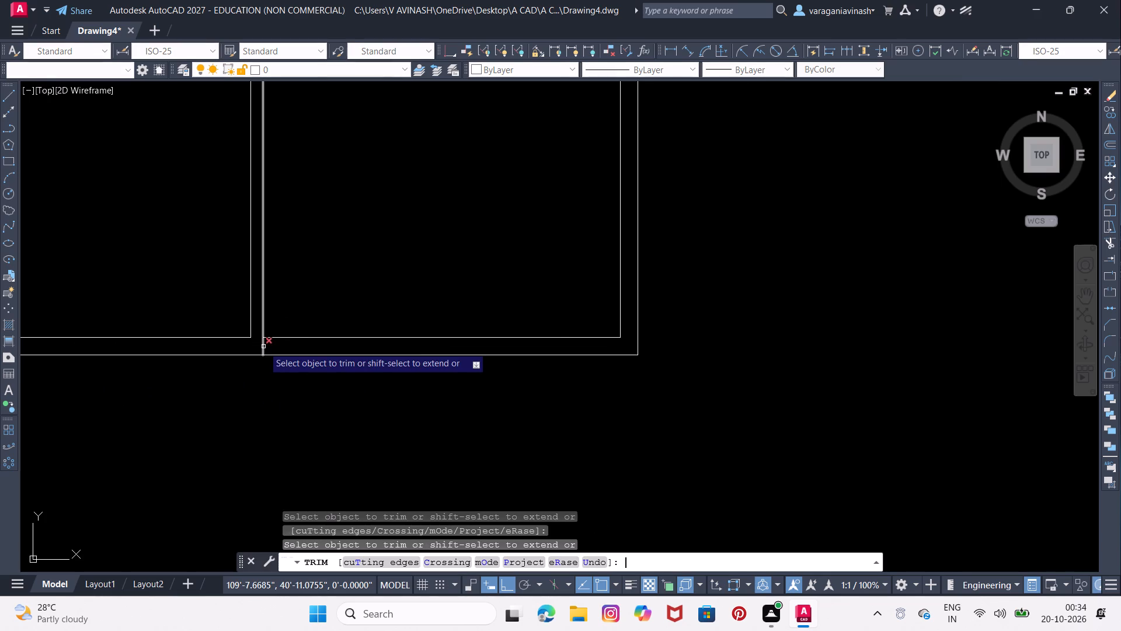
pyautogui.click(262, 346)
pyautogui.press('Escape')
# Trim the wall line segments crossing the junctions of the 10' x 12' room with the top wall, right wall and small room.
pyautogui.scroll(-2, 350, 301)
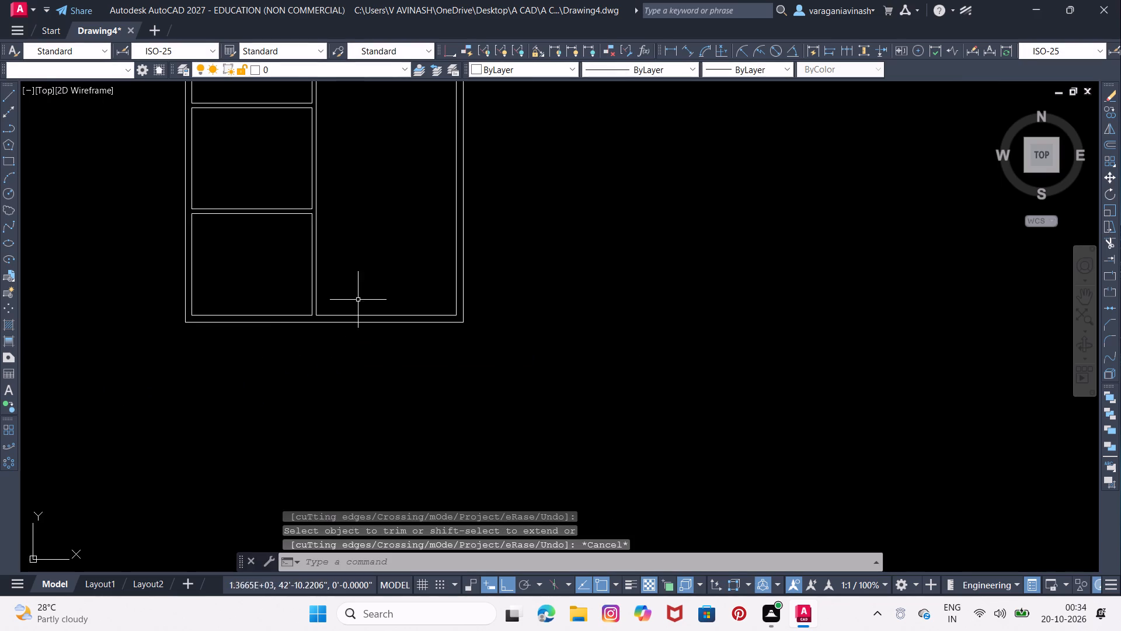
pyautogui.moveTo(371, 301); pyautogui.dragTo(396, 445, button='middle')
pyautogui.moveTo(410, 315); pyautogui.dragTo(412, 415, button='middle')
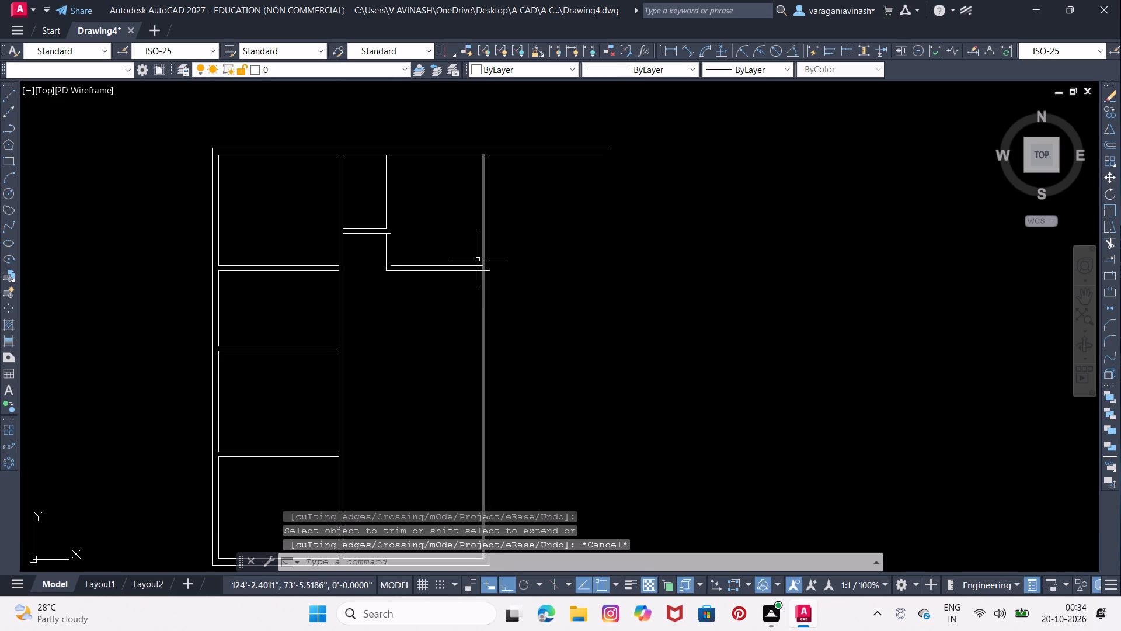
pyautogui.scroll(1, 478, 258)
pyautogui.moveTo(475, 283); pyautogui.dragTo(465, 318, button='middle')
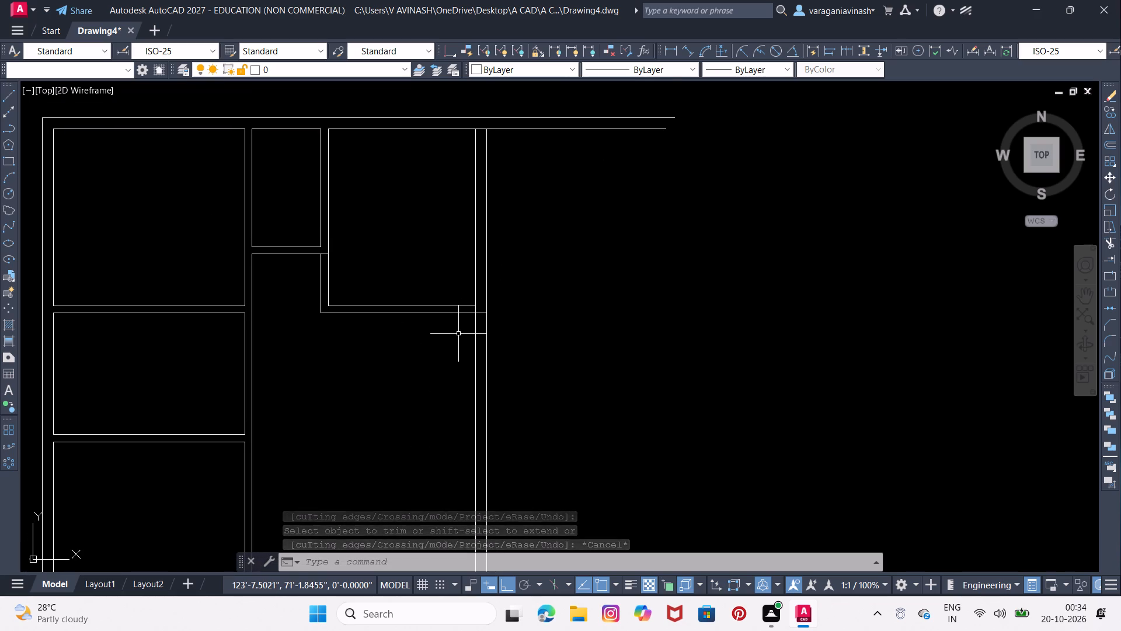
pyautogui.write('TR')
pyautogui.press('Return')
pyautogui.press('Return')
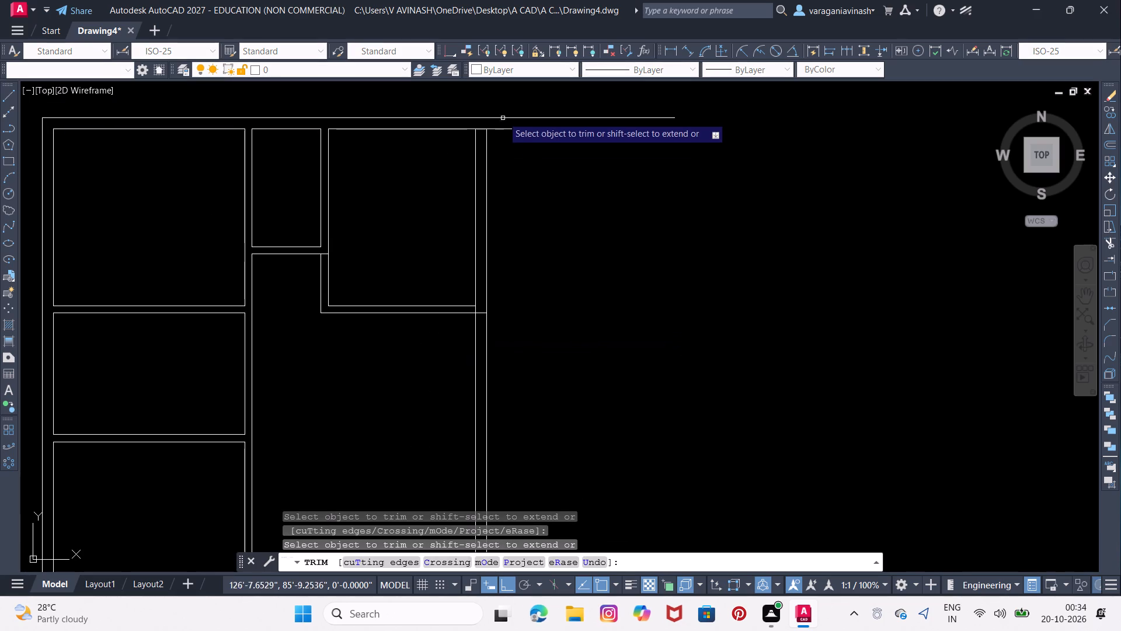
pyautogui.click(481, 130)
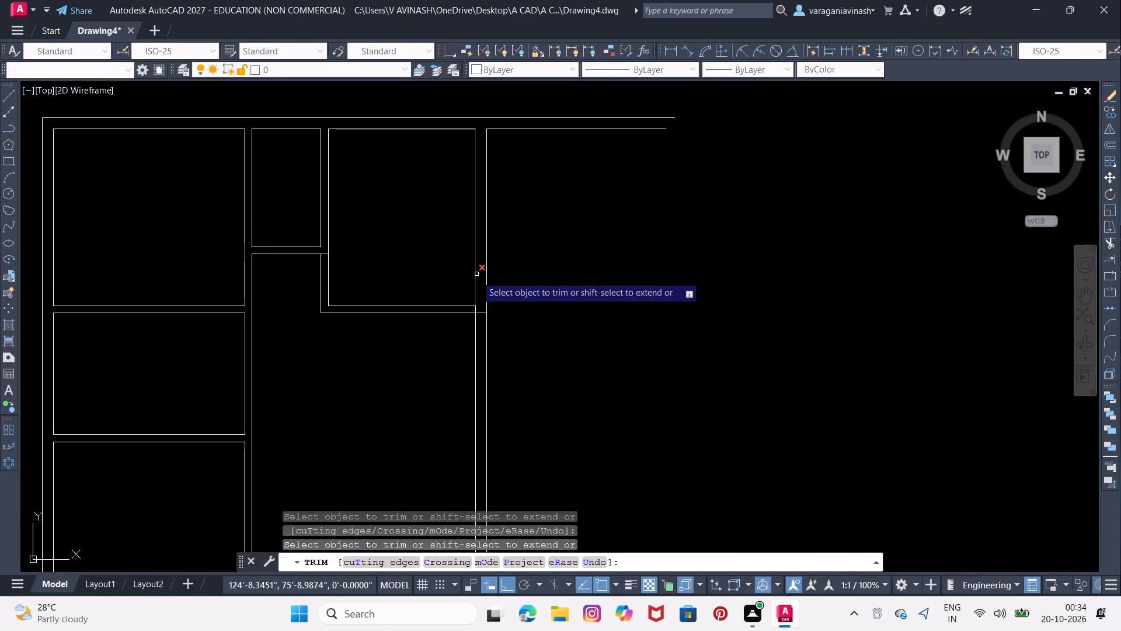
pyautogui.click(476, 309)
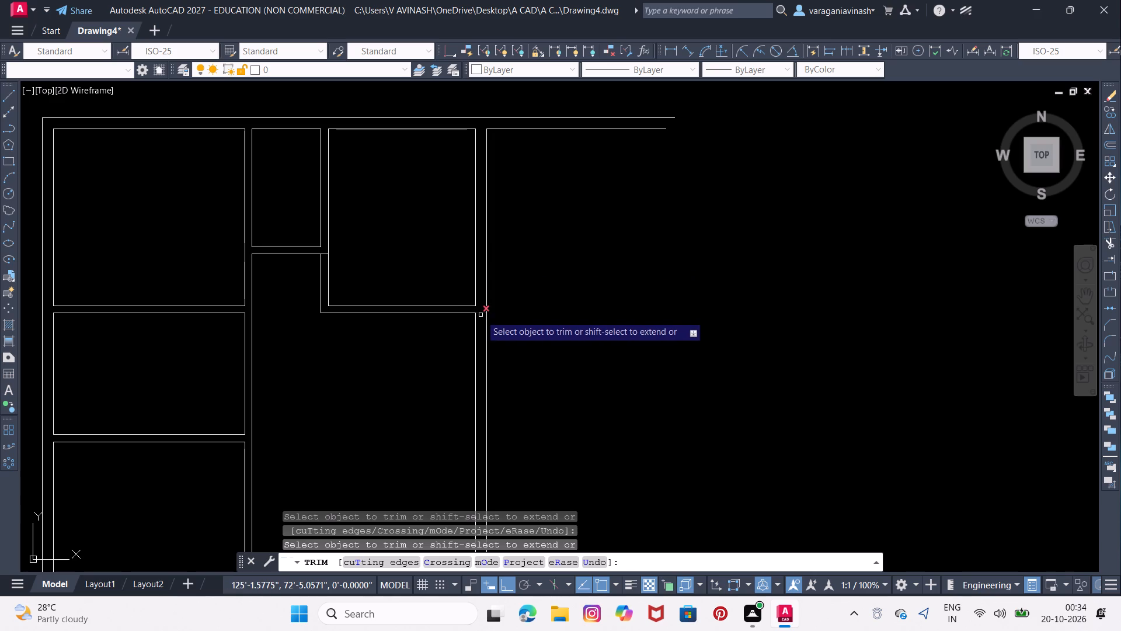
pyautogui.click(481, 315)
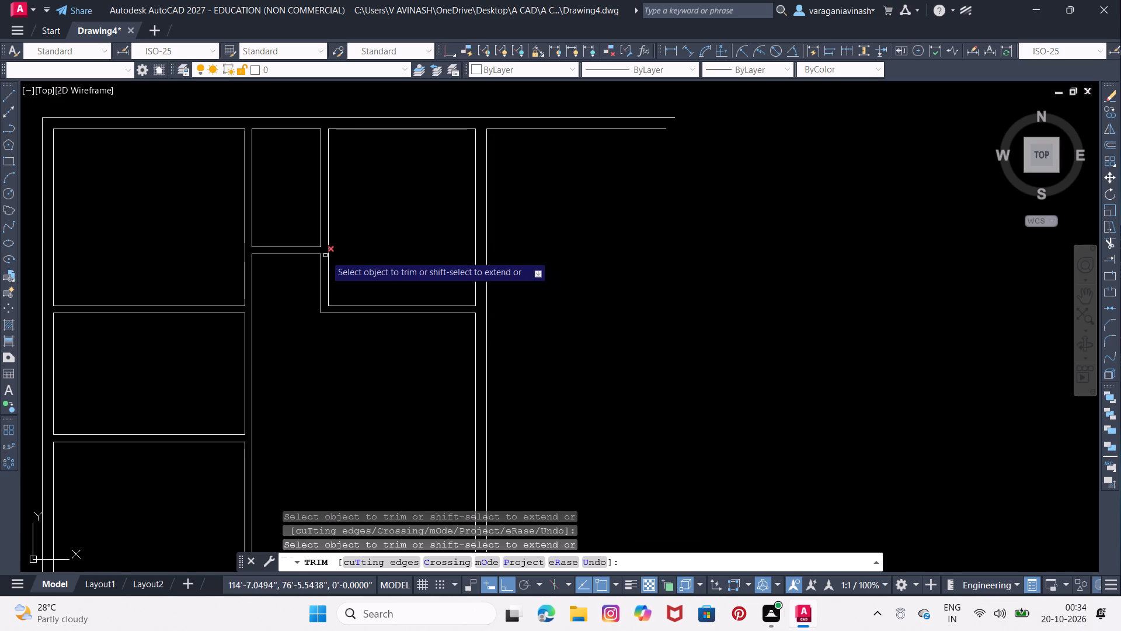
pyautogui.click(325, 255)
pyautogui.moveTo(401, 269); pyautogui.dragTo(427, 236, button='middle')
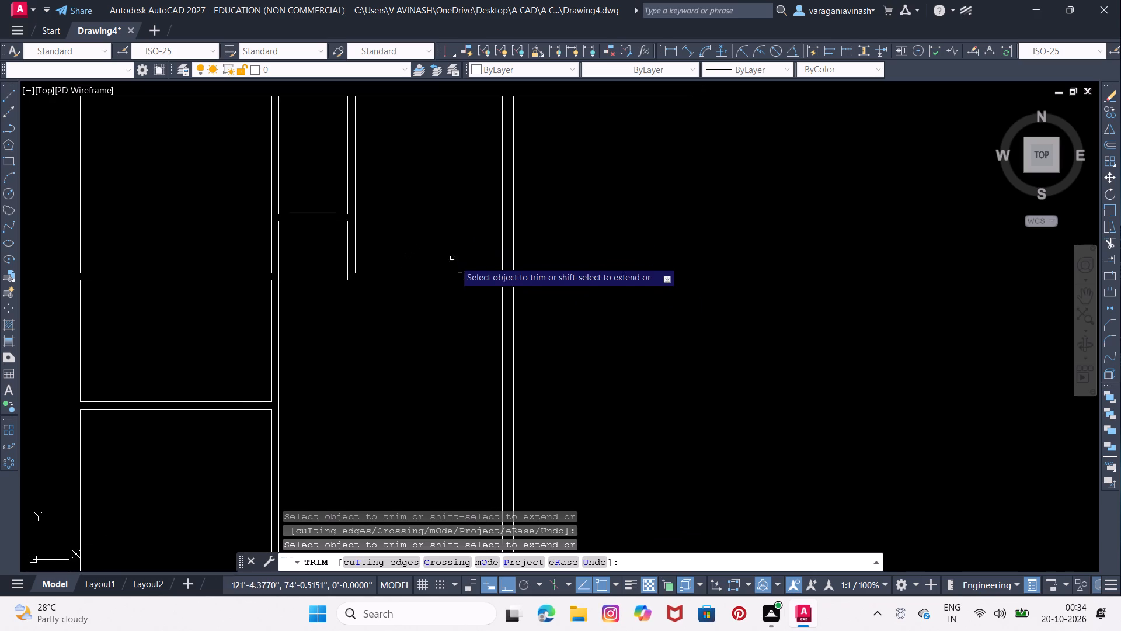
pyautogui.scroll(-1, 420, 297)
pyautogui.moveTo(430, 319); pyautogui.dragTo(492, 225, button='middle')
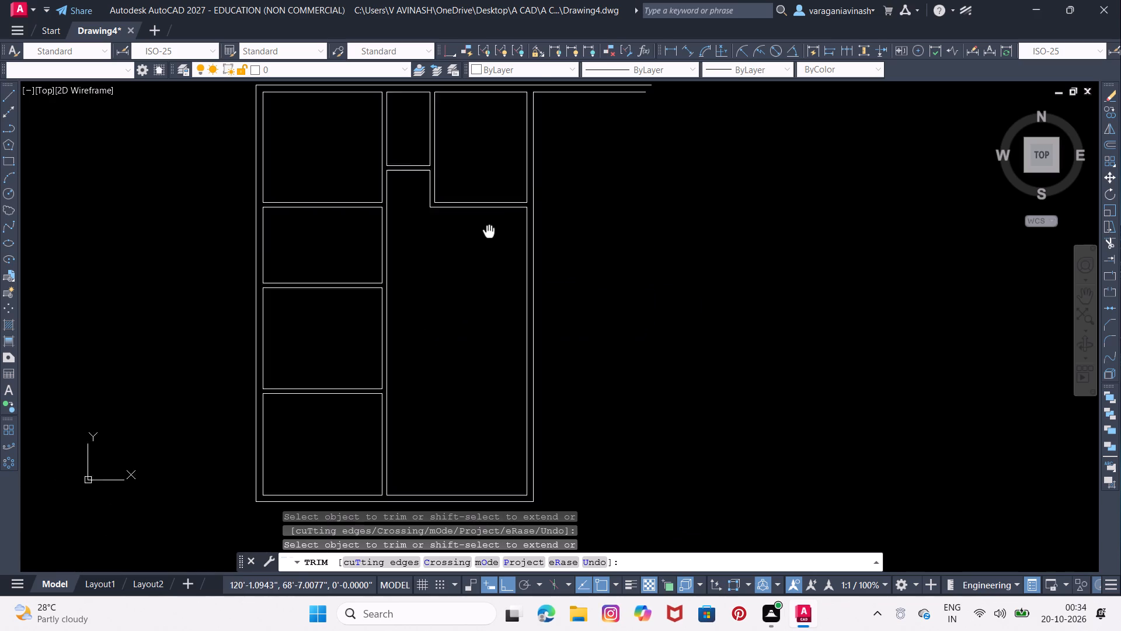
pyautogui.moveTo(492, 225); pyautogui.dragTo(493, 223, button='middle')
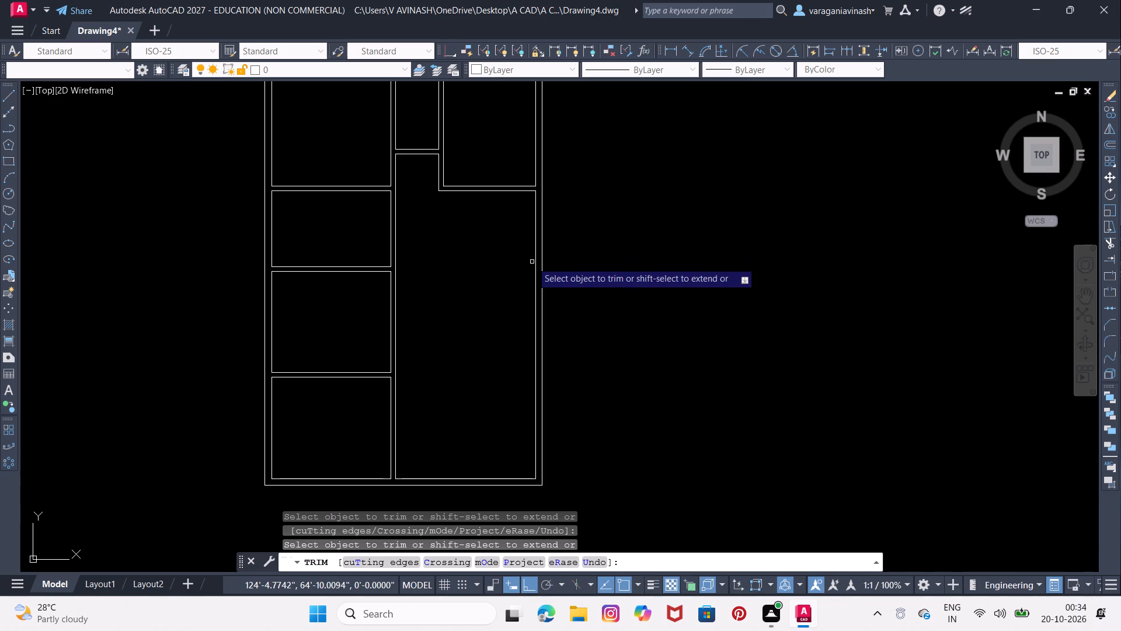
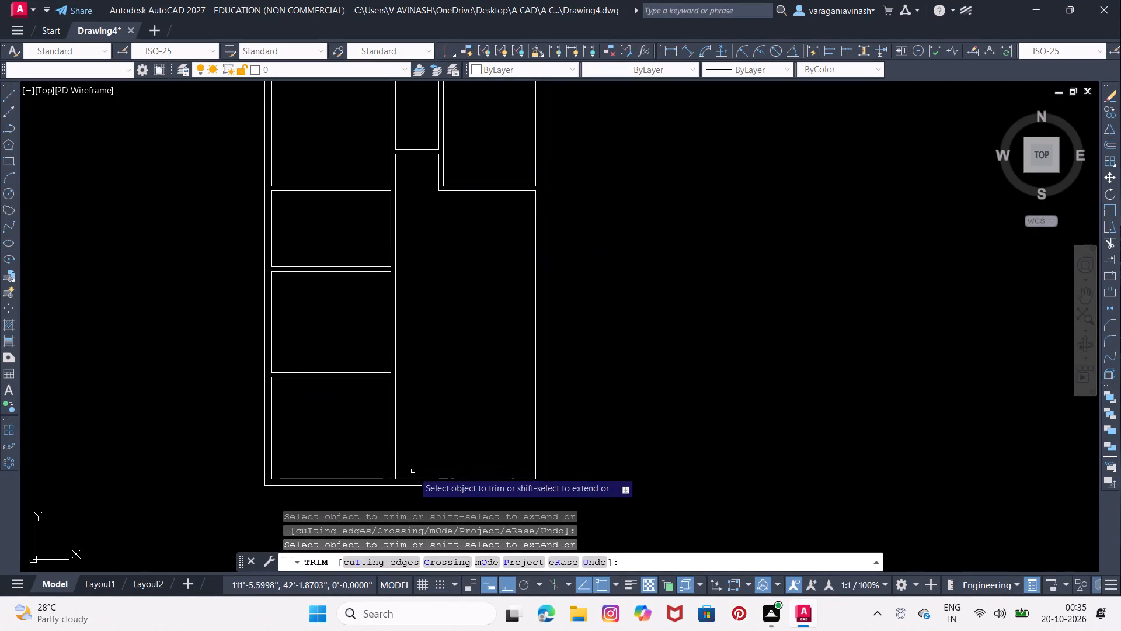
# Offset the inner bottom wall line of the open area beside the stacked rooms 6'6" upward.
pyautogui.press('Escape')
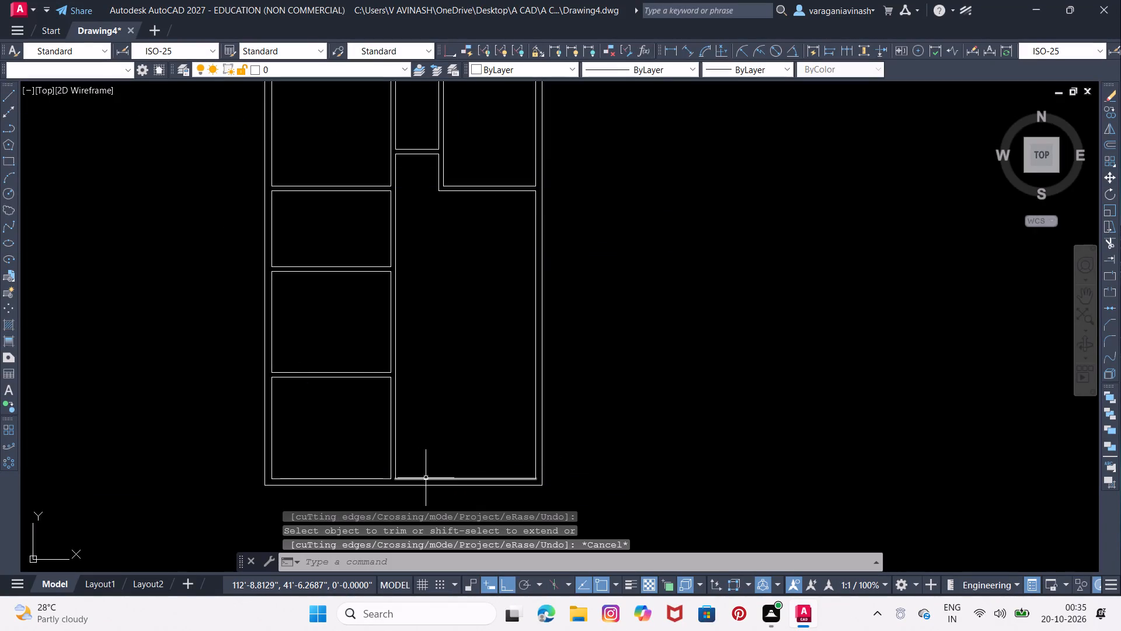
pyautogui.moveTo(444, 431); pyautogui.dragTo(446, 411, button='middle')
pyautogui.press('o')
pyautogui.press('Return')
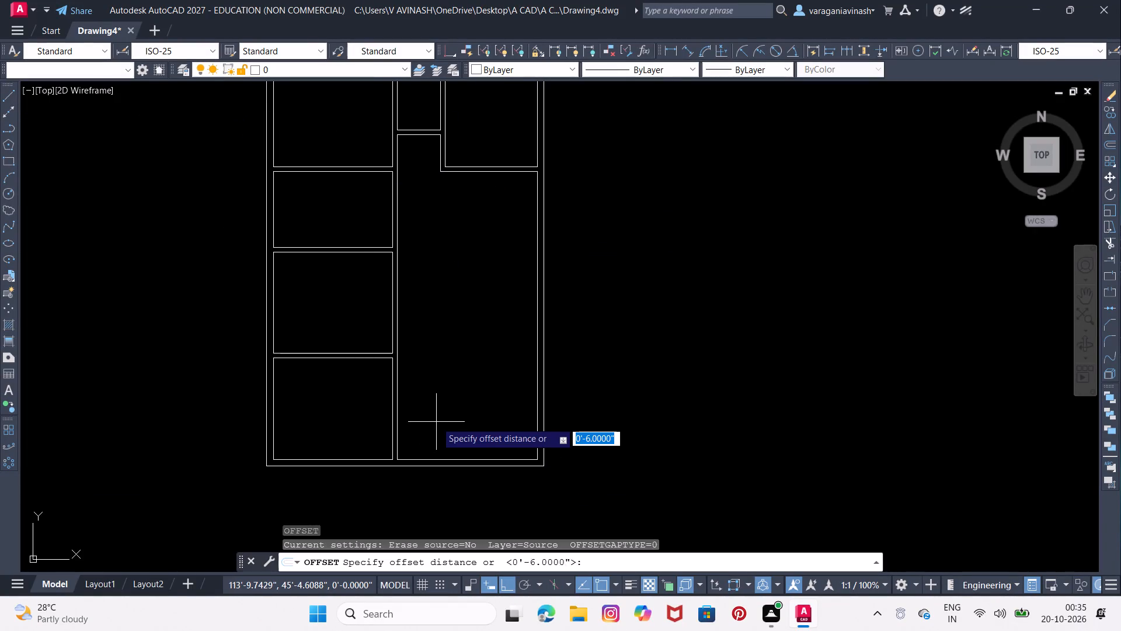
pyautogui.write("6'6")
pyautogui.press('Return')
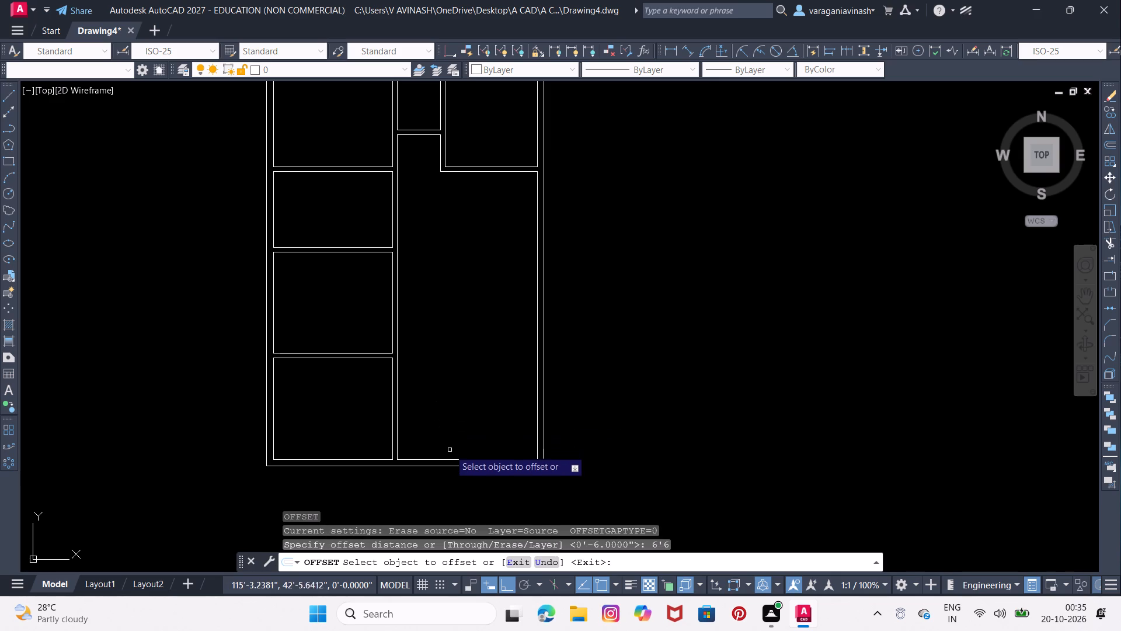
pyautogui.click(450, 459)
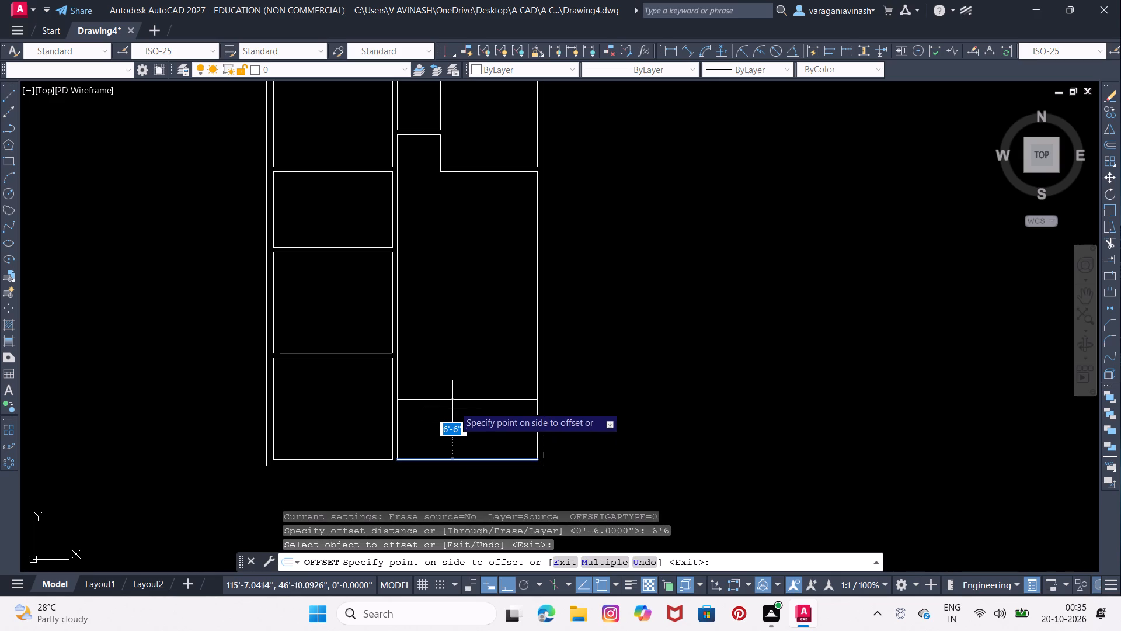
pyautogui.click(454, 406)
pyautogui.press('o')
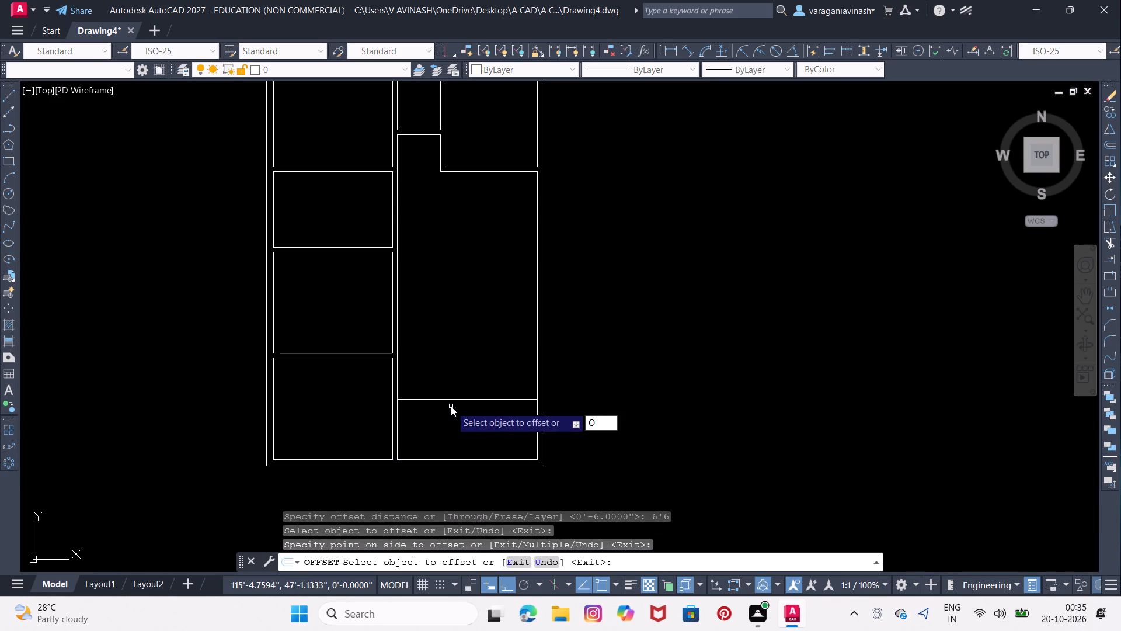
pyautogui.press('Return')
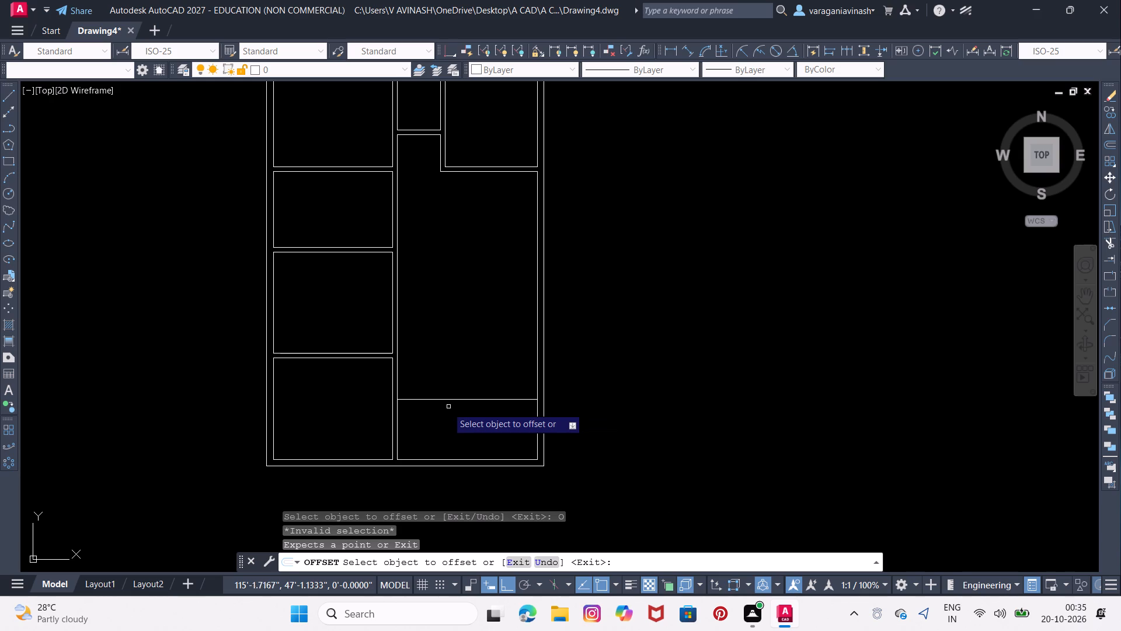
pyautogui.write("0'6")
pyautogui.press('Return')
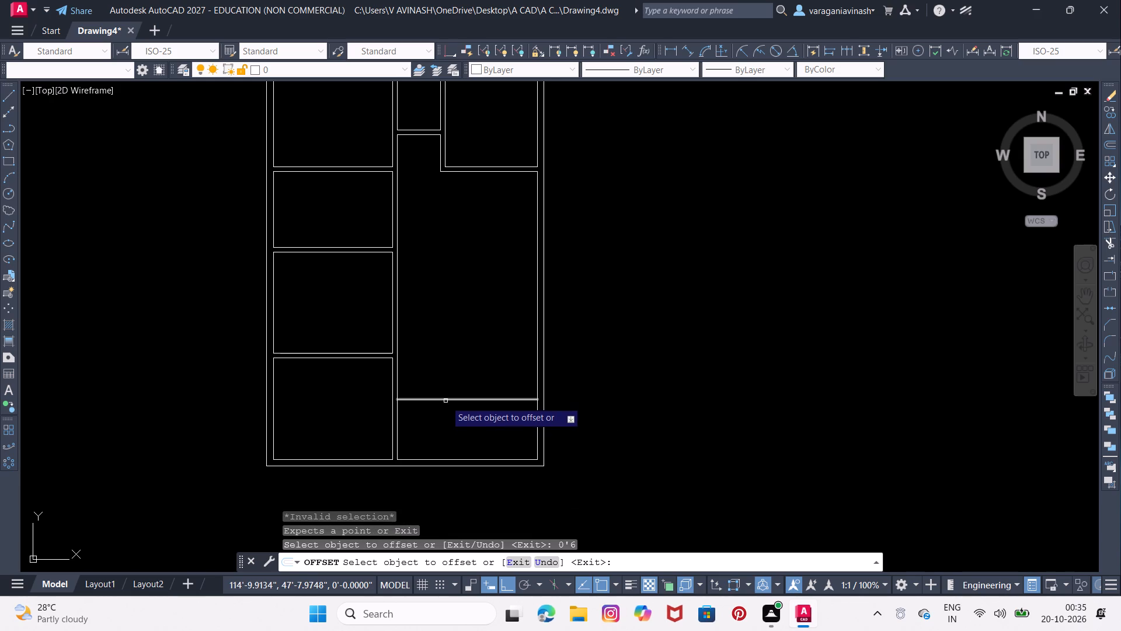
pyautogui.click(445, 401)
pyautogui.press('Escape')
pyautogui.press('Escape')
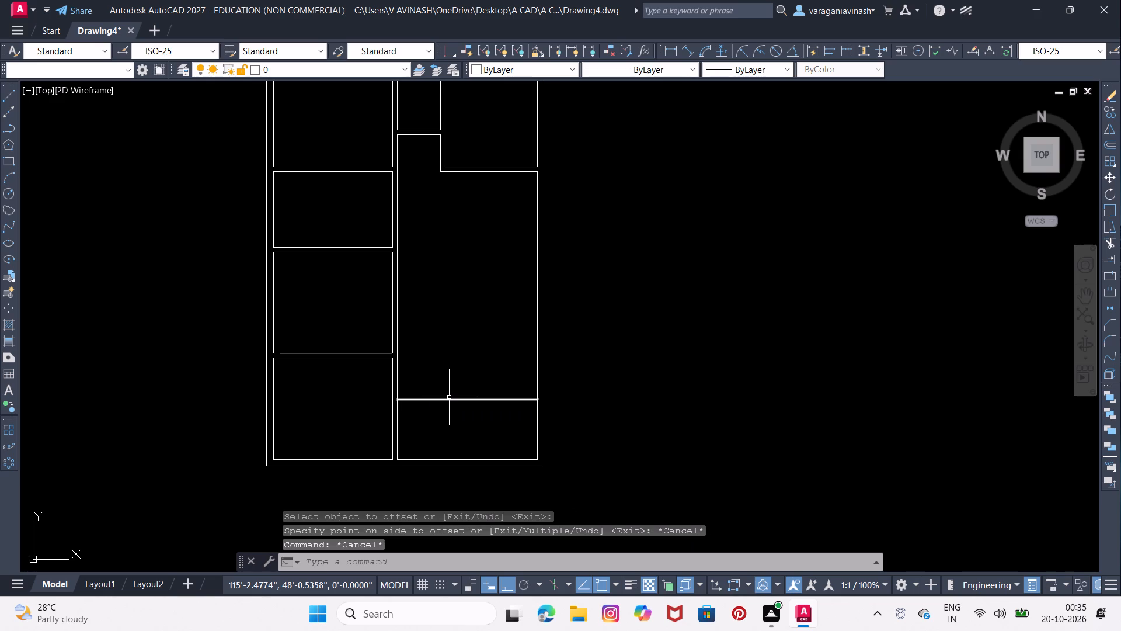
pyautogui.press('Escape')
# Offset the new horizontal partition line 0'6" upward to give the partition its wall thickness.
pyautogui.press('o')
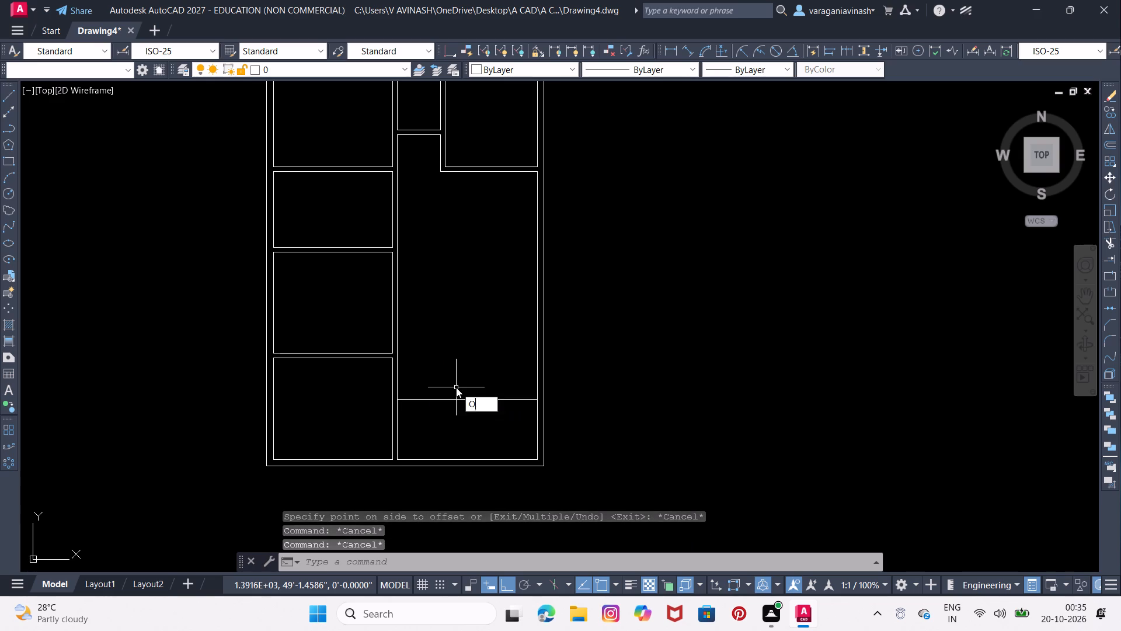
pyautogui.press('Return')
pyautogui.write("0'6")
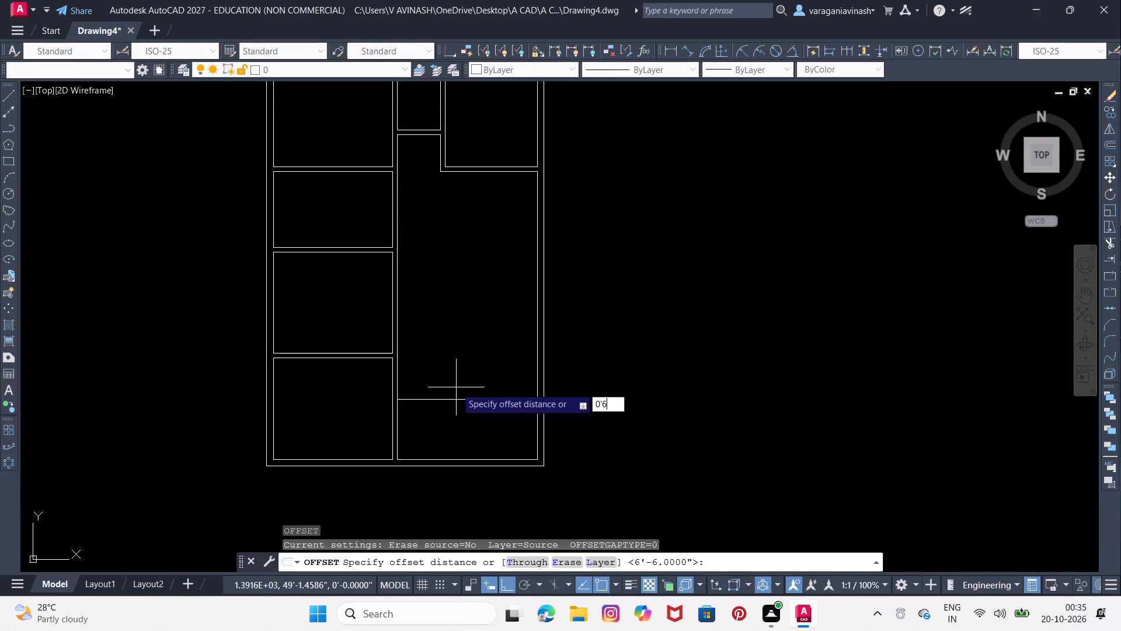
pyautogui.press('Return')
pyautogui.click(452, 399)
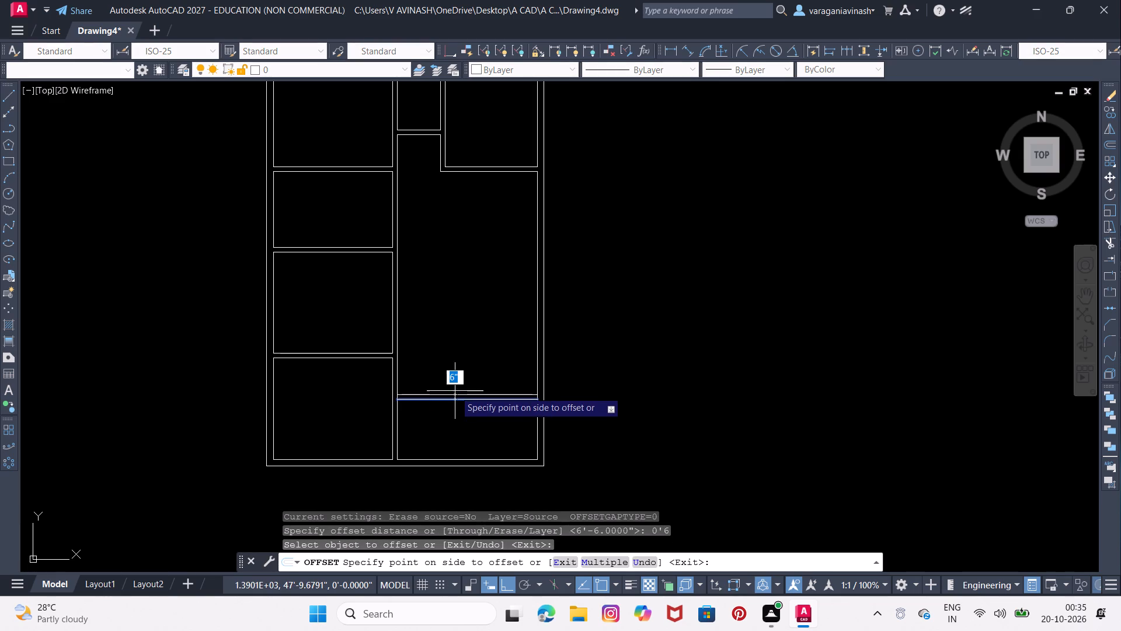
pyautogui.click(457, 387)
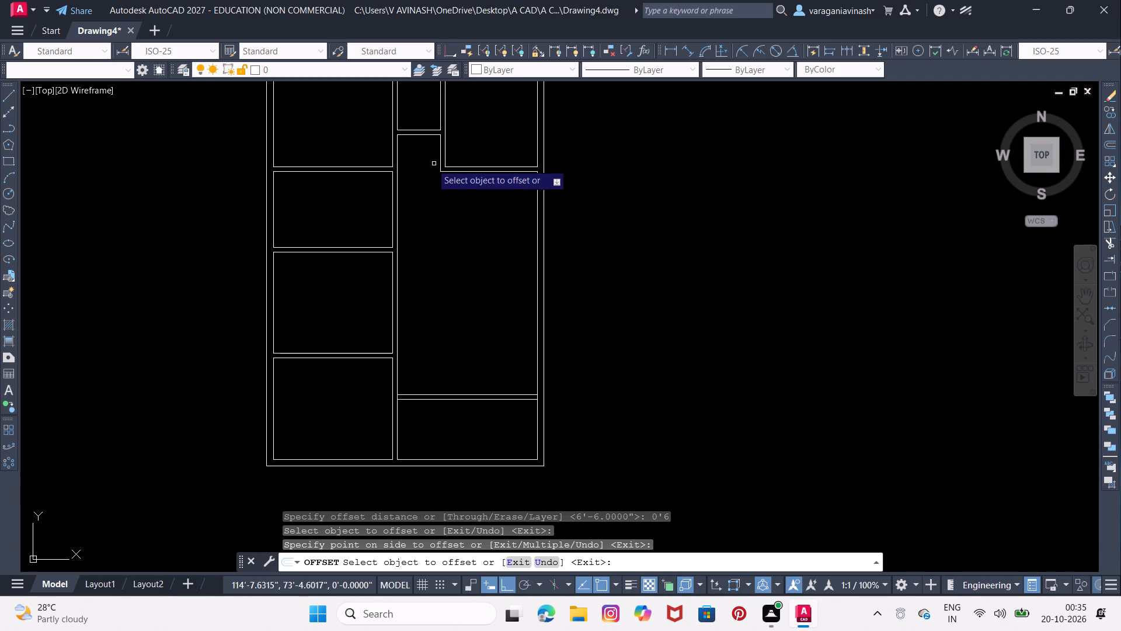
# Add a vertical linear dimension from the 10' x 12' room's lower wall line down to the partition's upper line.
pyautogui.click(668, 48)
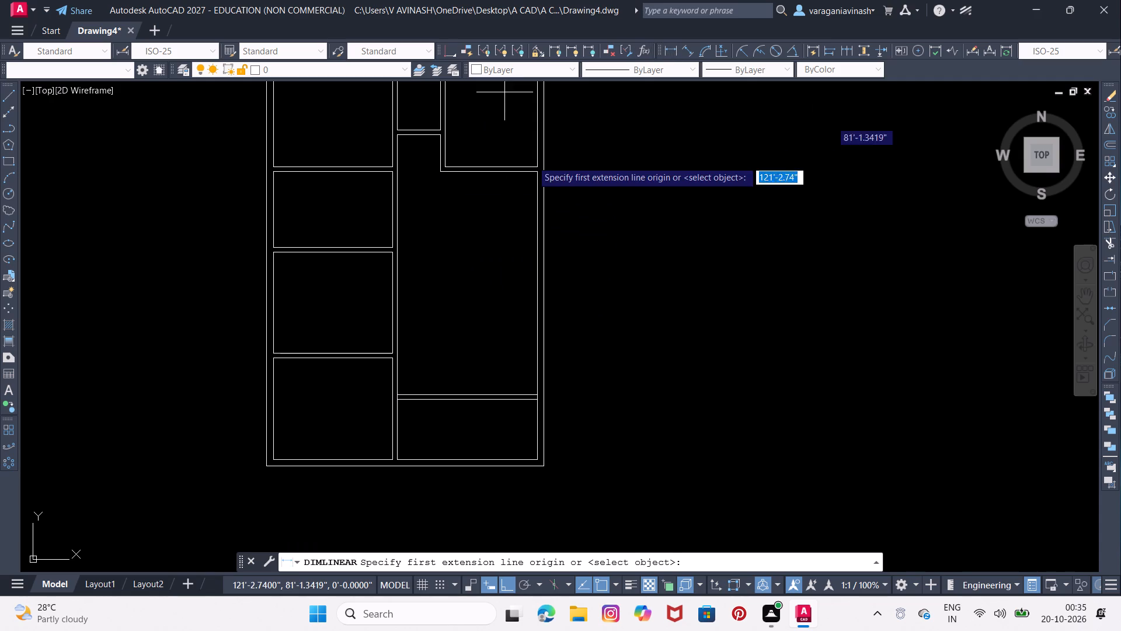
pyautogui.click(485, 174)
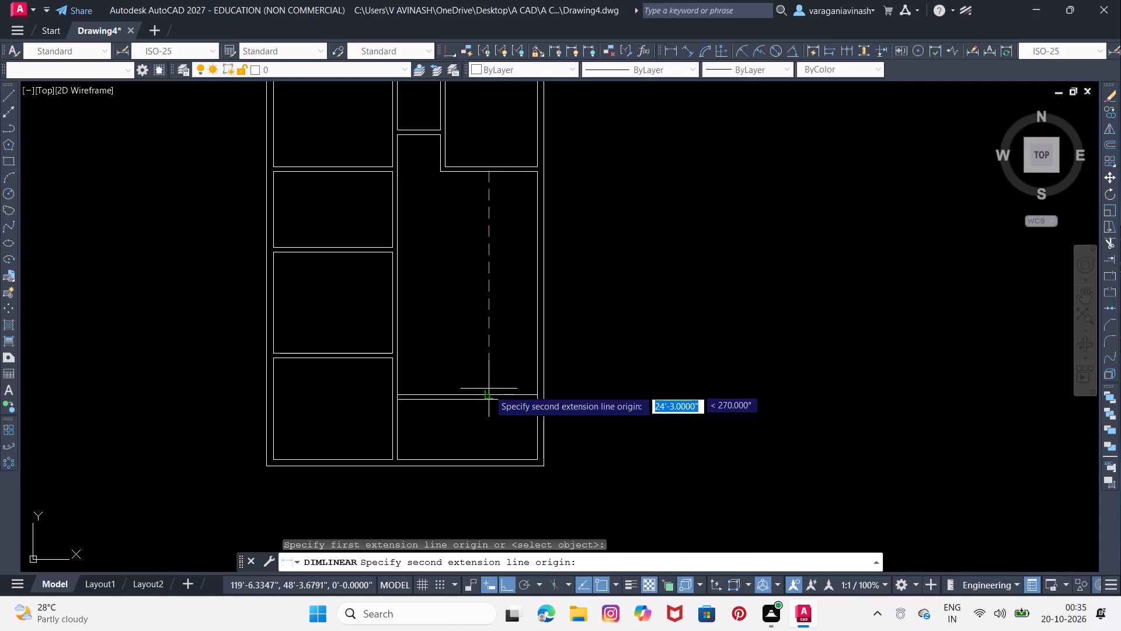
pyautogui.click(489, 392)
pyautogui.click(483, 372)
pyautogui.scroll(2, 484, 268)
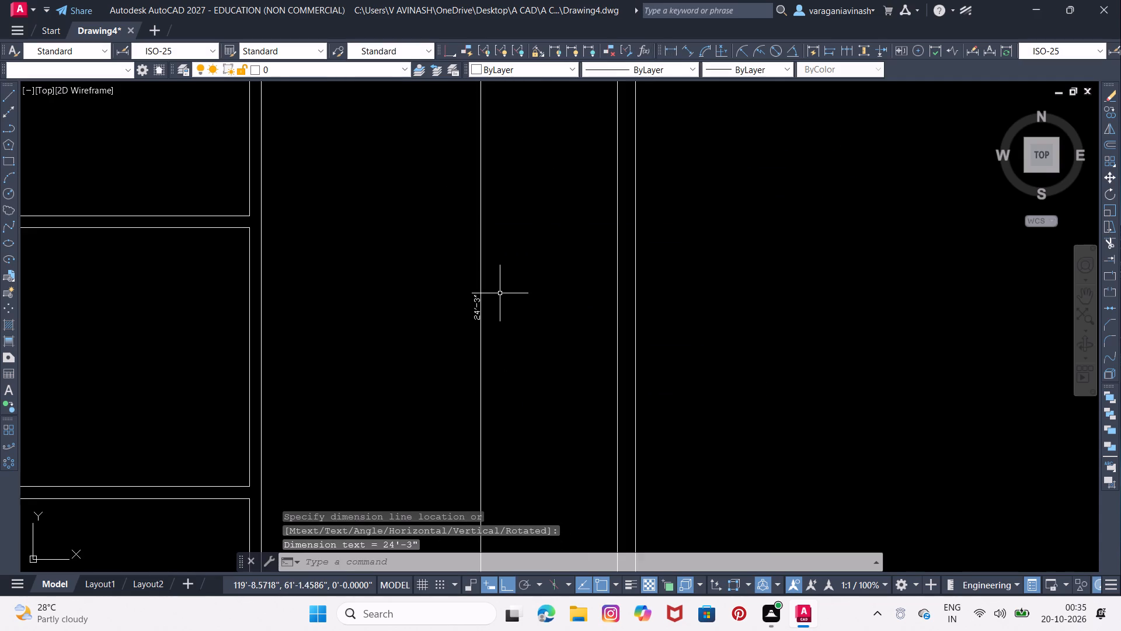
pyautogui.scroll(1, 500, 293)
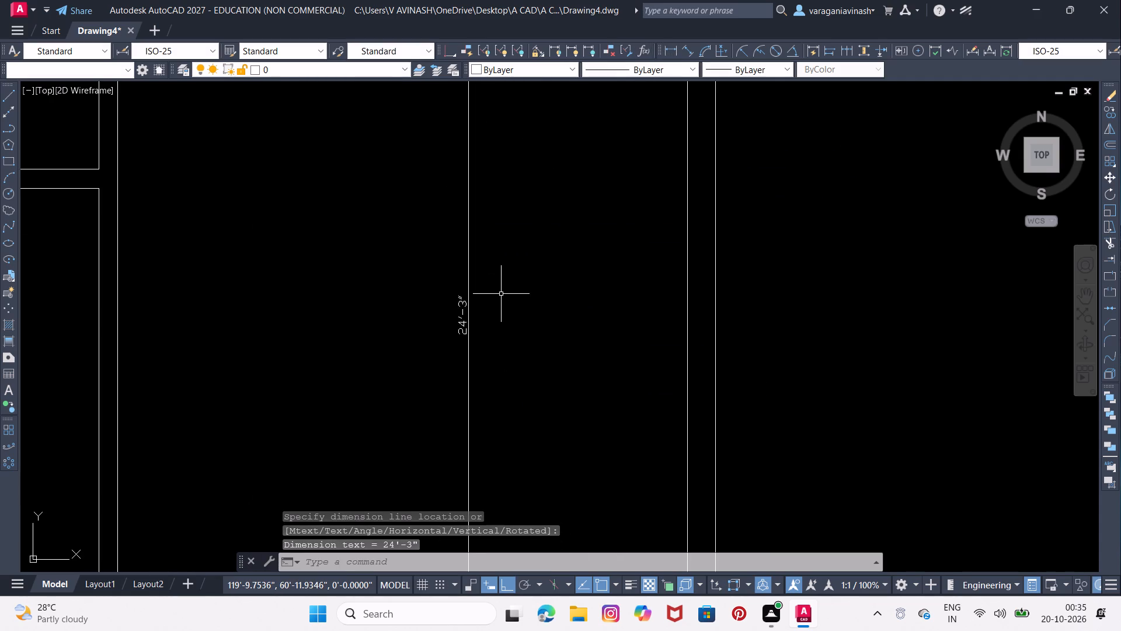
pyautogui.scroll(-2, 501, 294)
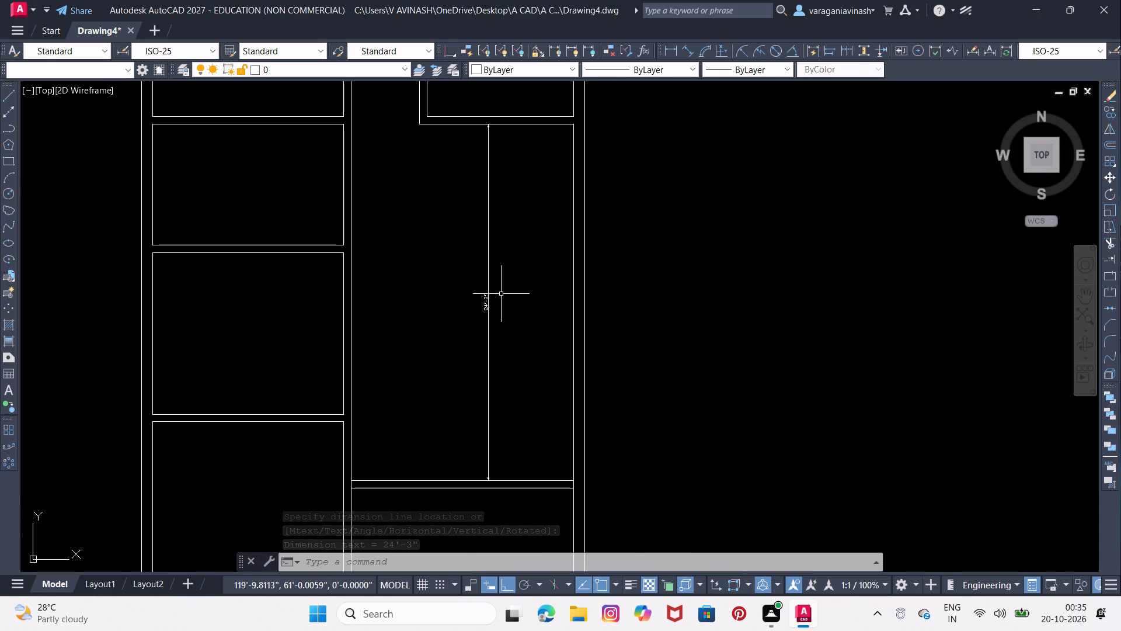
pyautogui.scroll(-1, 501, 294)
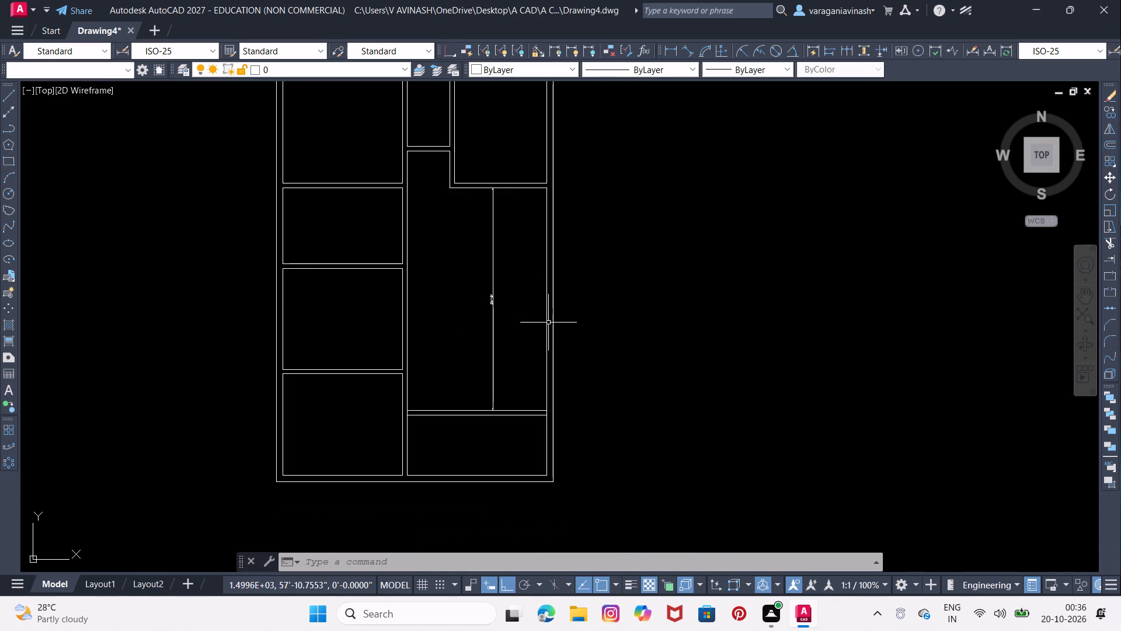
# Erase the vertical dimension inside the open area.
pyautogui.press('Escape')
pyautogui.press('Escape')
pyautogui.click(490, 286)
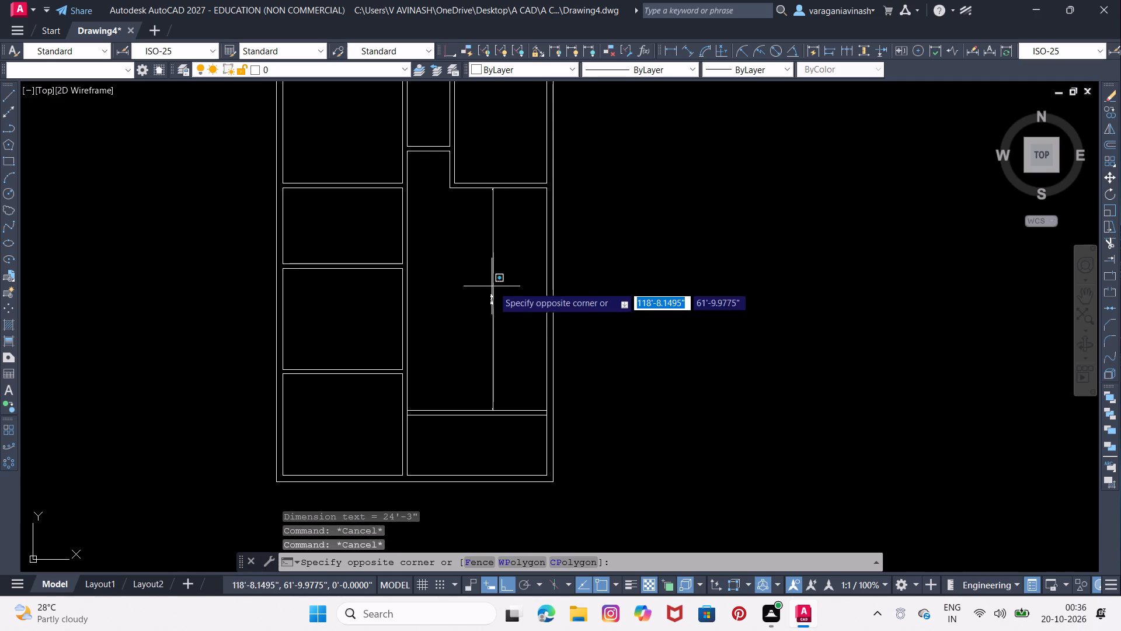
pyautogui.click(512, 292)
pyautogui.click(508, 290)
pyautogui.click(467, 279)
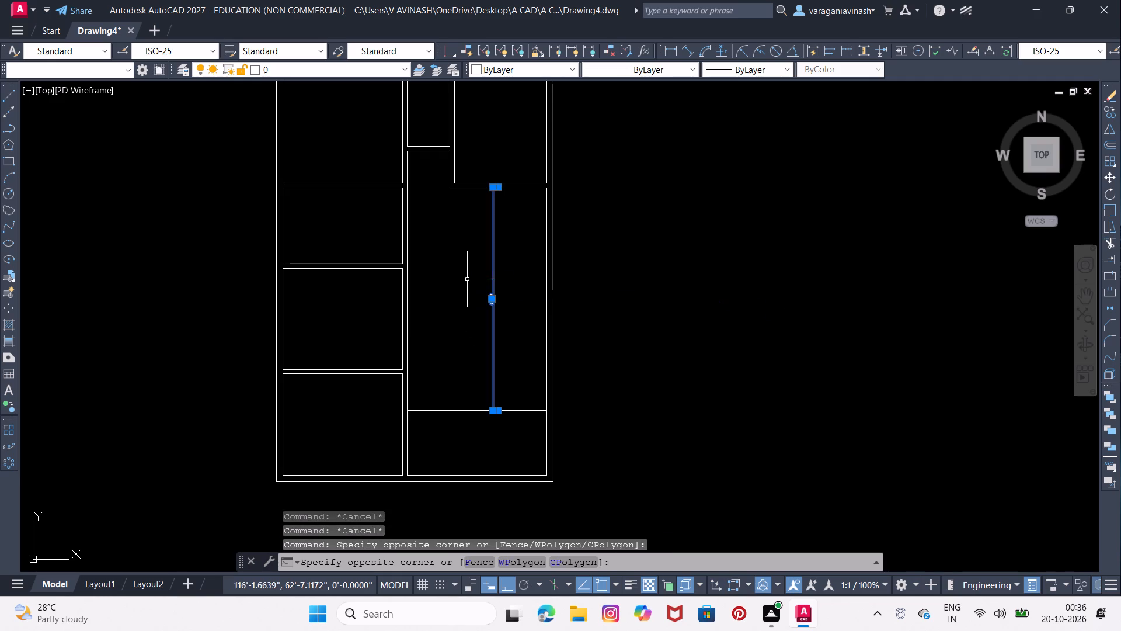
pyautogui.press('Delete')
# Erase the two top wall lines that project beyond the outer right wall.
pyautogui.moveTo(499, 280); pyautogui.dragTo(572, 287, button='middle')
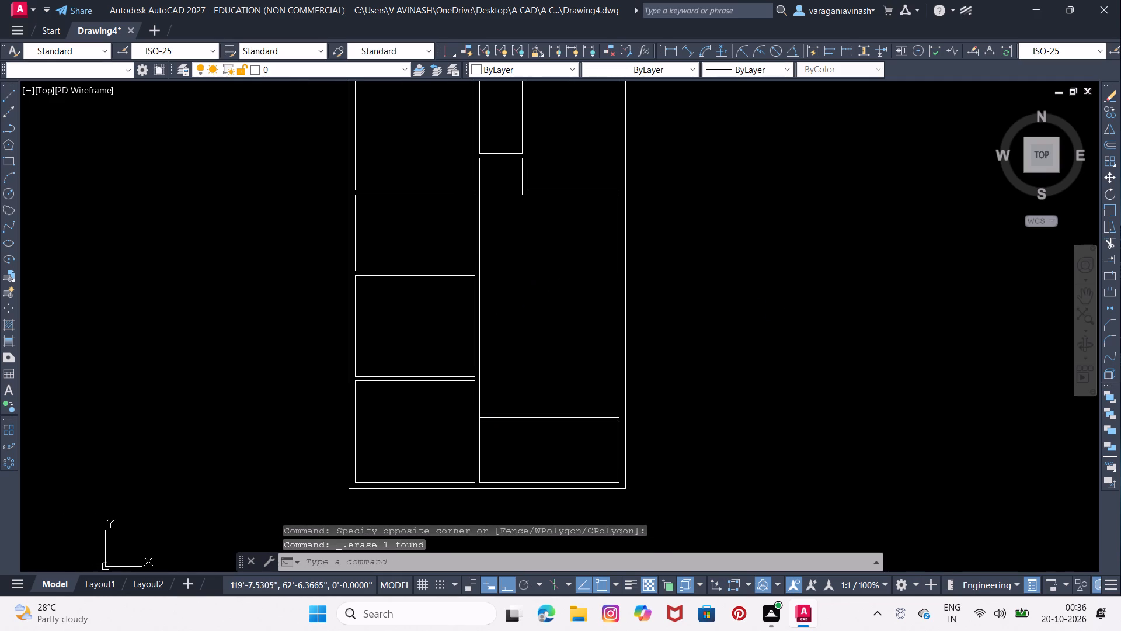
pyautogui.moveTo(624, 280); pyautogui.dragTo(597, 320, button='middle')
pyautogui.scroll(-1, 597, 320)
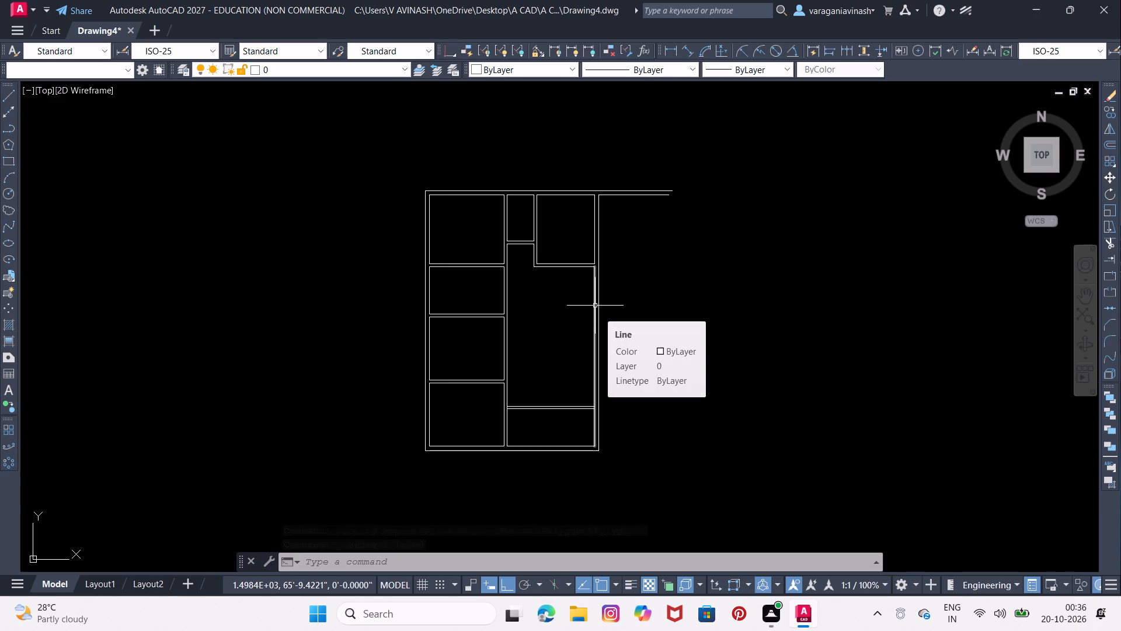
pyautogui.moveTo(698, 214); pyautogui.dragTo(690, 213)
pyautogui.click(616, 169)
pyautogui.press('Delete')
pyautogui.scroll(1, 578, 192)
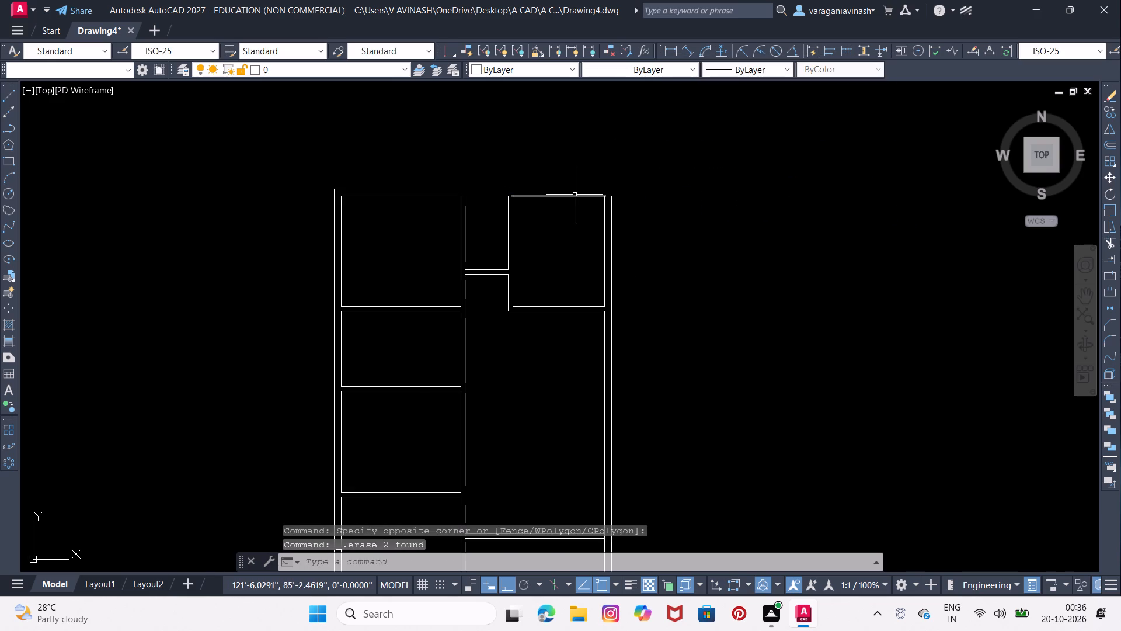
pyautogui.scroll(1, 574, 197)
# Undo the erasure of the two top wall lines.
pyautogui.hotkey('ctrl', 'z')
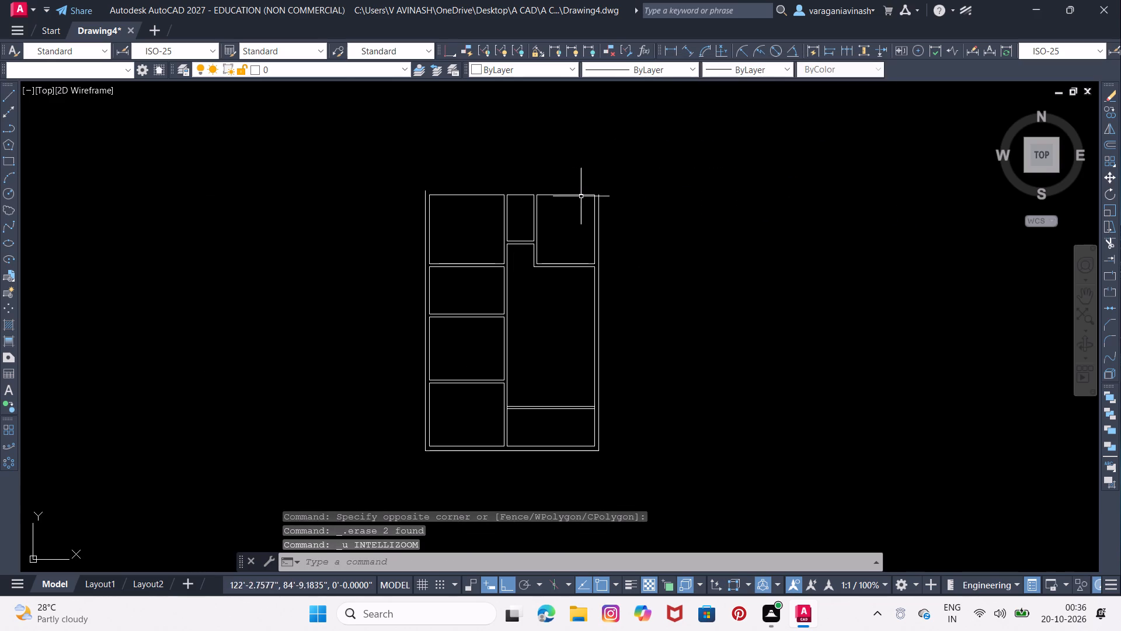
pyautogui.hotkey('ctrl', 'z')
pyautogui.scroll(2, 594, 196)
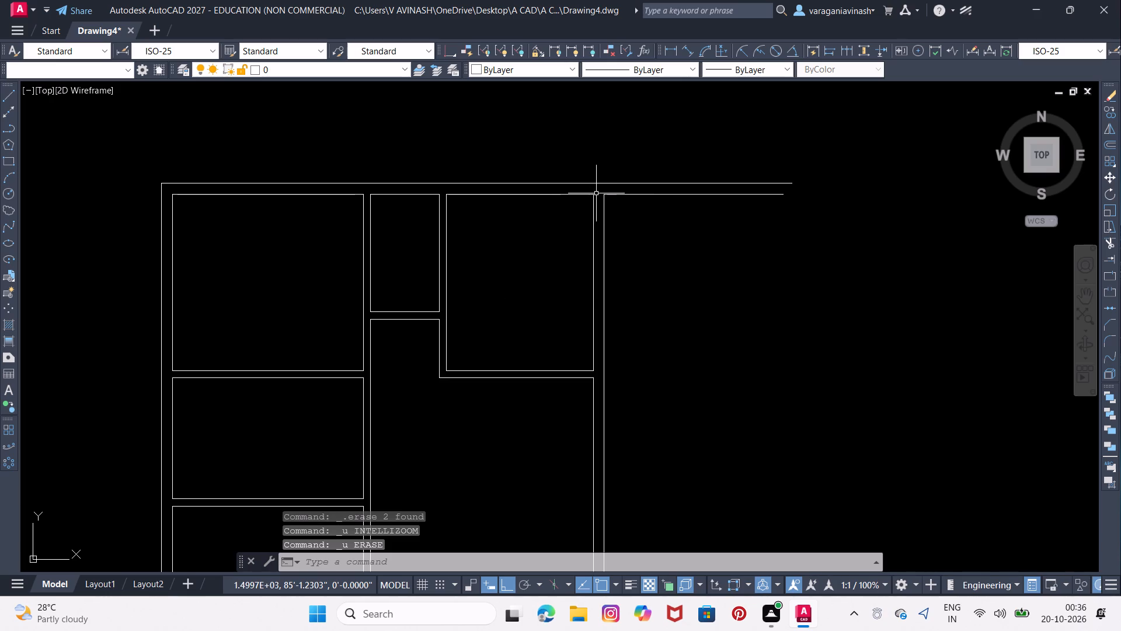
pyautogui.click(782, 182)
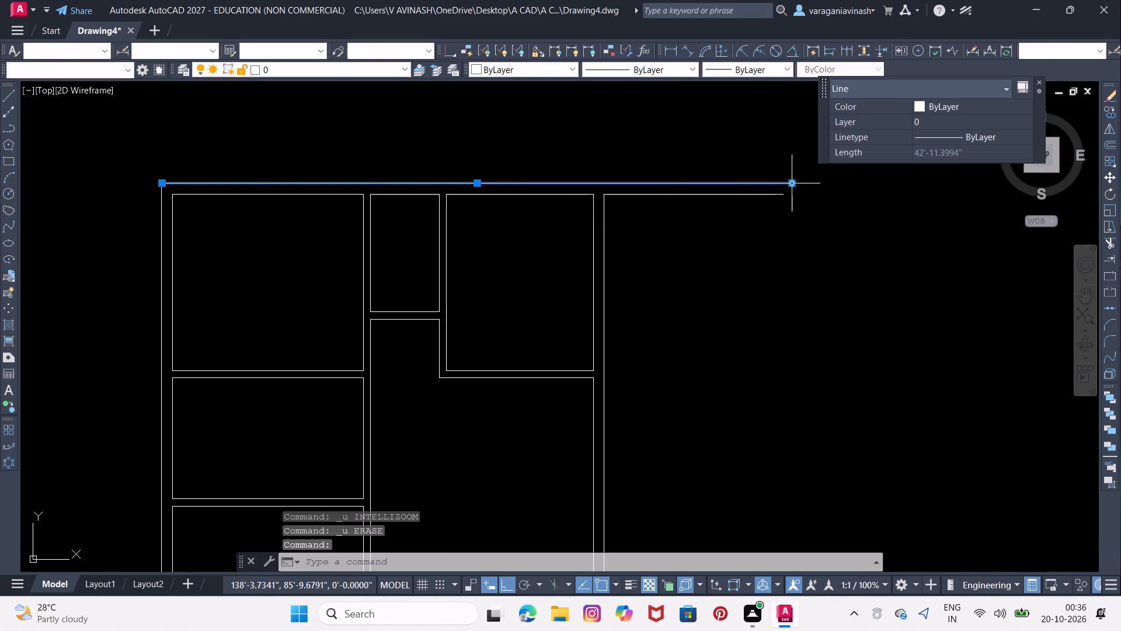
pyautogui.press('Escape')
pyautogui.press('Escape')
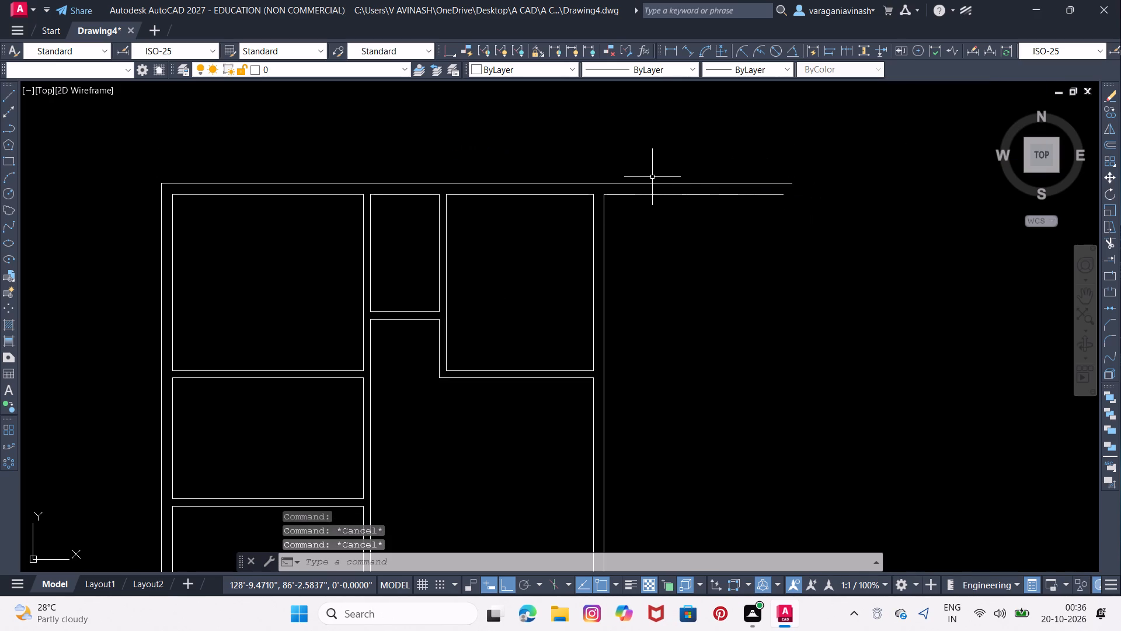
# Extend the outer right wall line up to the outer top wall line.
pyautogui.write('EX')
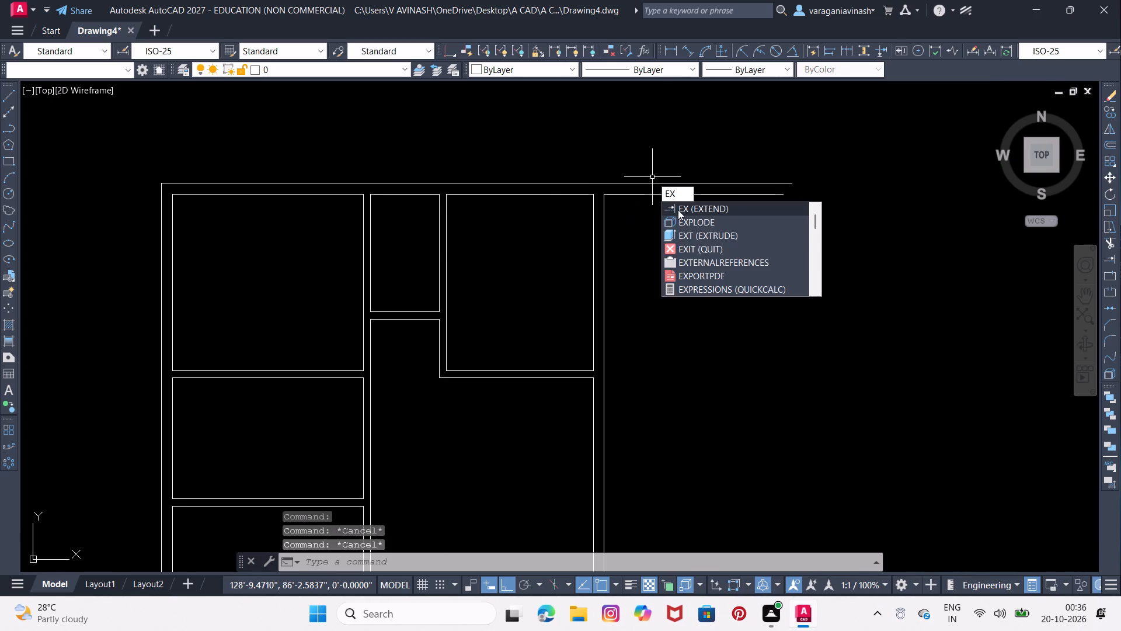
pyautogui.click(678, 210)
pyautogui.click(606, 219)
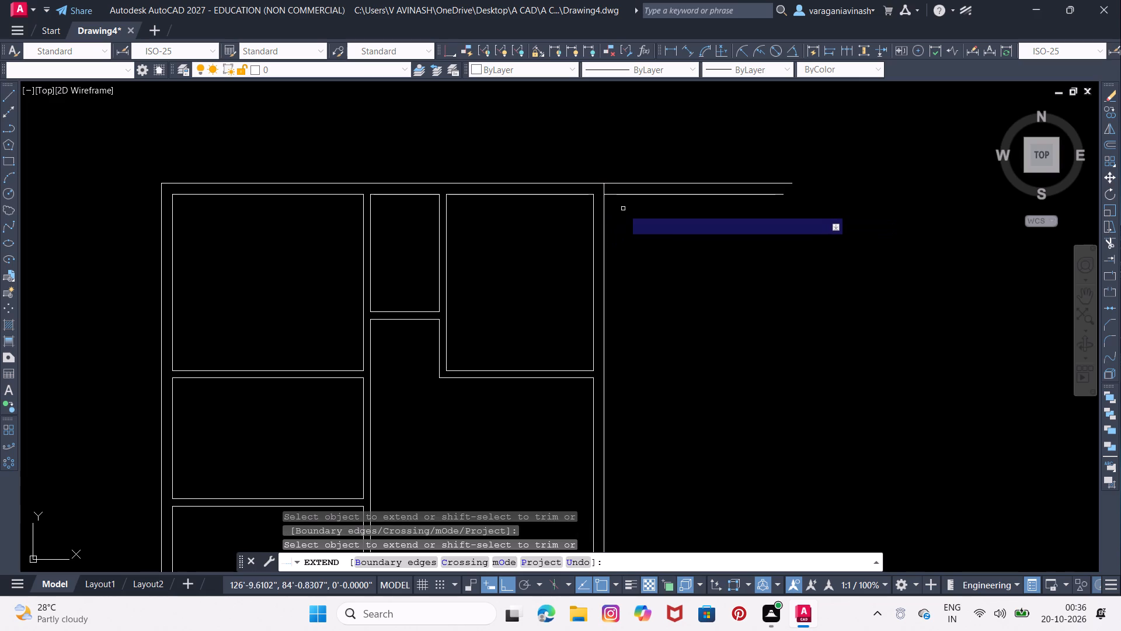
pyautogui.press('Escape')
pyautogui.press('Escape')
# Erase the inner top wall line segment projecting beyond the outer right wall.
pyautogui.click(669, 195)
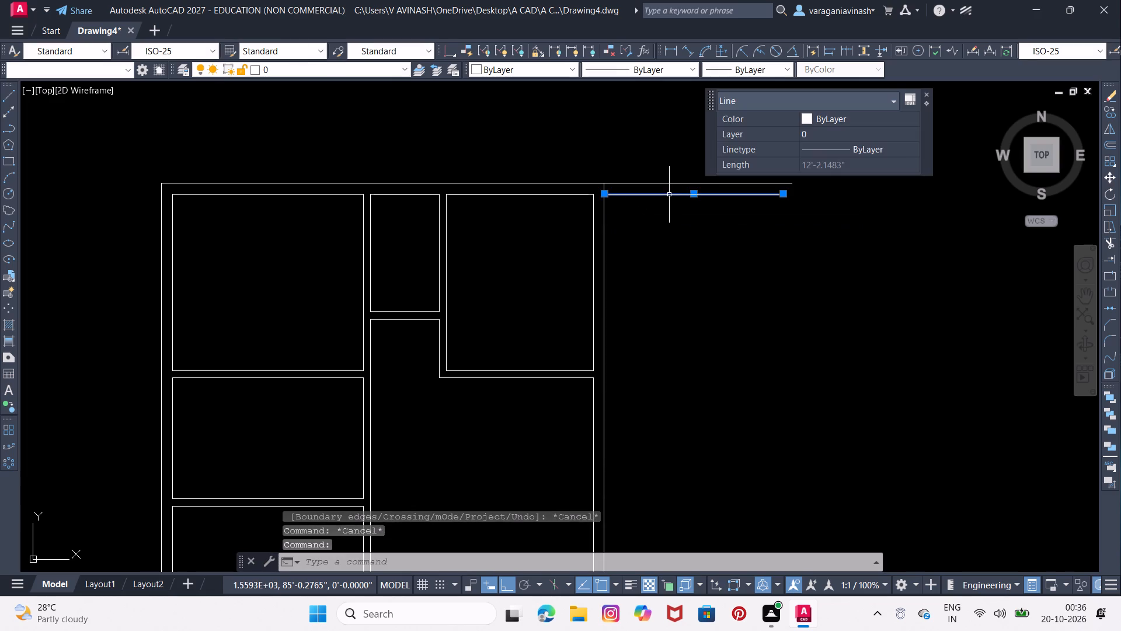
pyautogui.press('Delete')
# Trim the outer top wall line's overhang beyond the outer right wall line.
pyautogui.write('TR')
pyautogui.press('Return')
pyautogui.press('Return')
pyautogui.click(697, 177)
pyautogui.moveTo(697, 176); pyautogui.dragTo(682, 204)
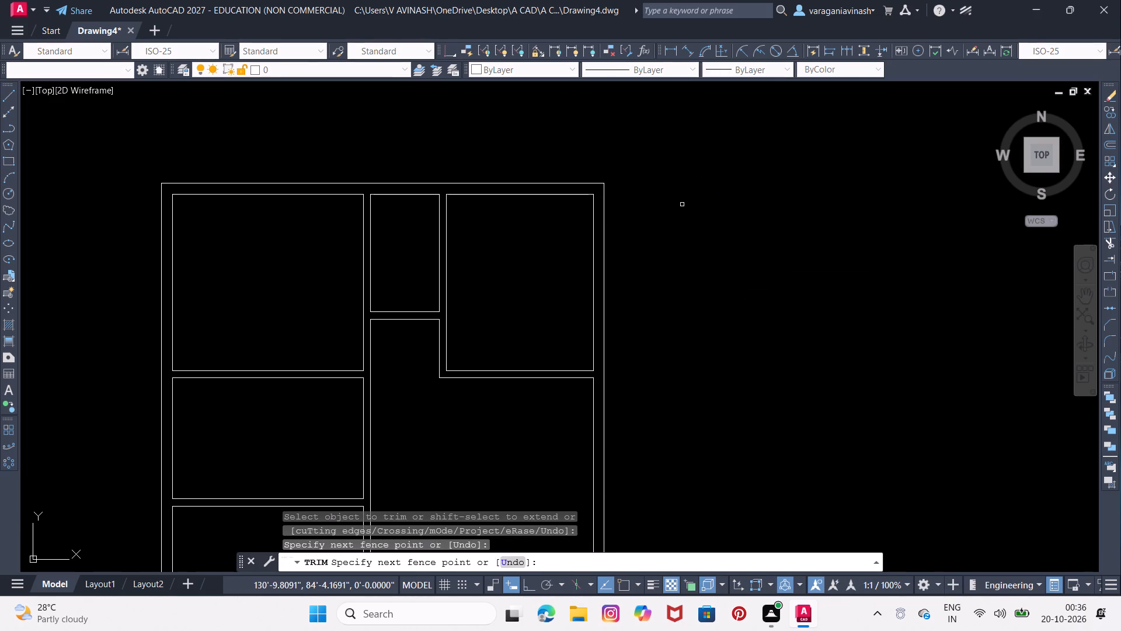
pyautogui.press('Escape')
pyautogui.press('Escape')
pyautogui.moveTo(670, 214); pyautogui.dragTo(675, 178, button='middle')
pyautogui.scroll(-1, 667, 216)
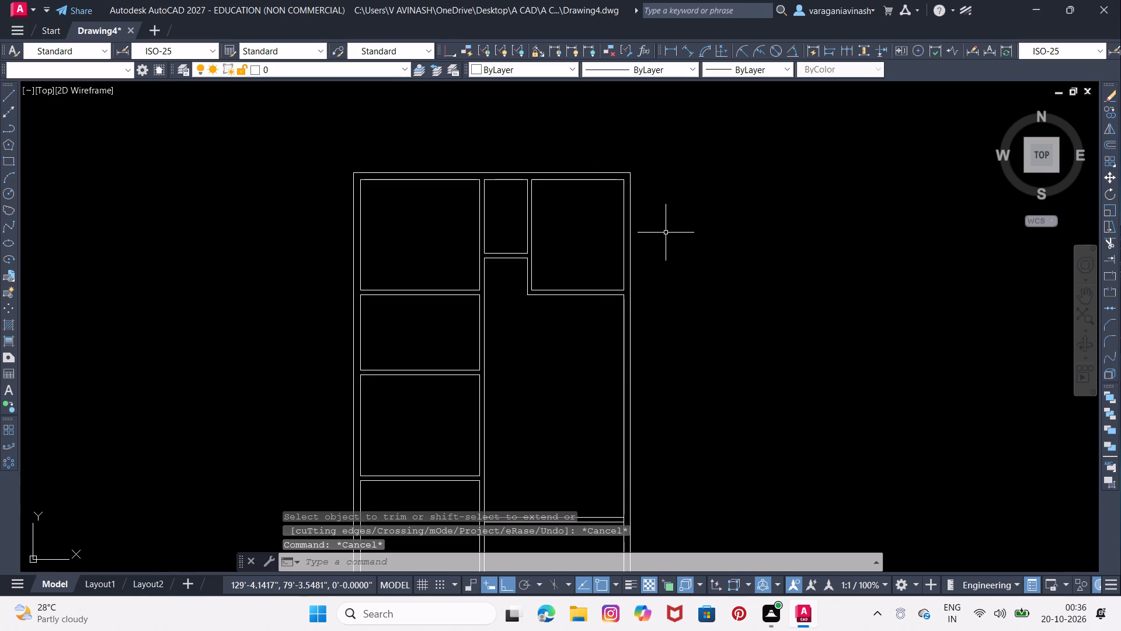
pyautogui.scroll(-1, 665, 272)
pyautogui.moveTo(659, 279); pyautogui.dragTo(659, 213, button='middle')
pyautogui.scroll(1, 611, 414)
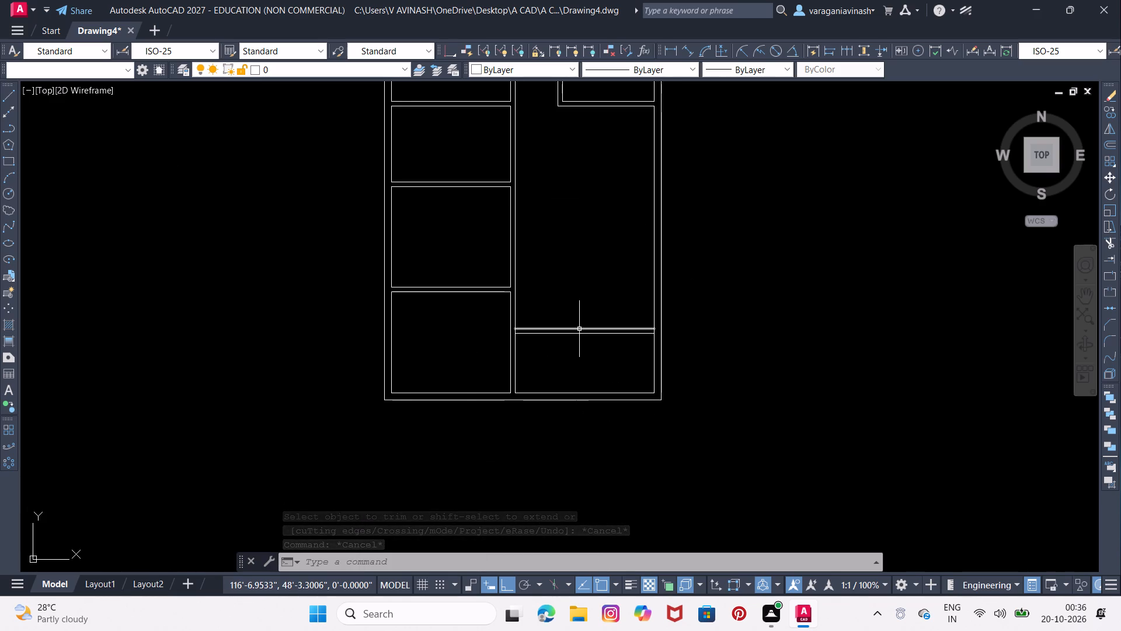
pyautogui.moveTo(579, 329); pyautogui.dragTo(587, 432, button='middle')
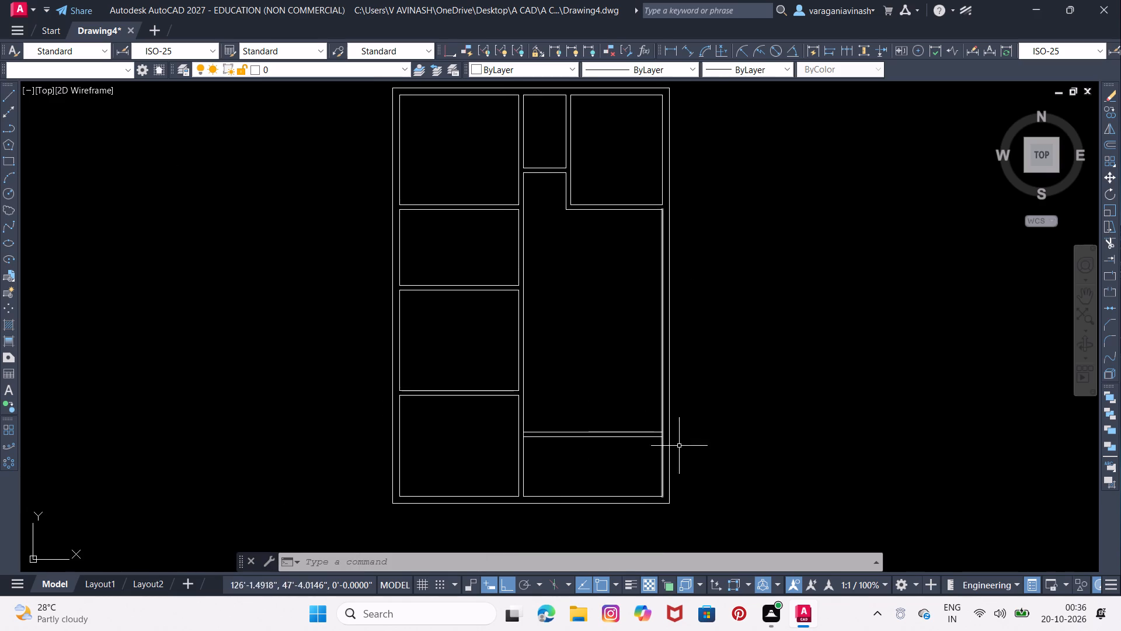
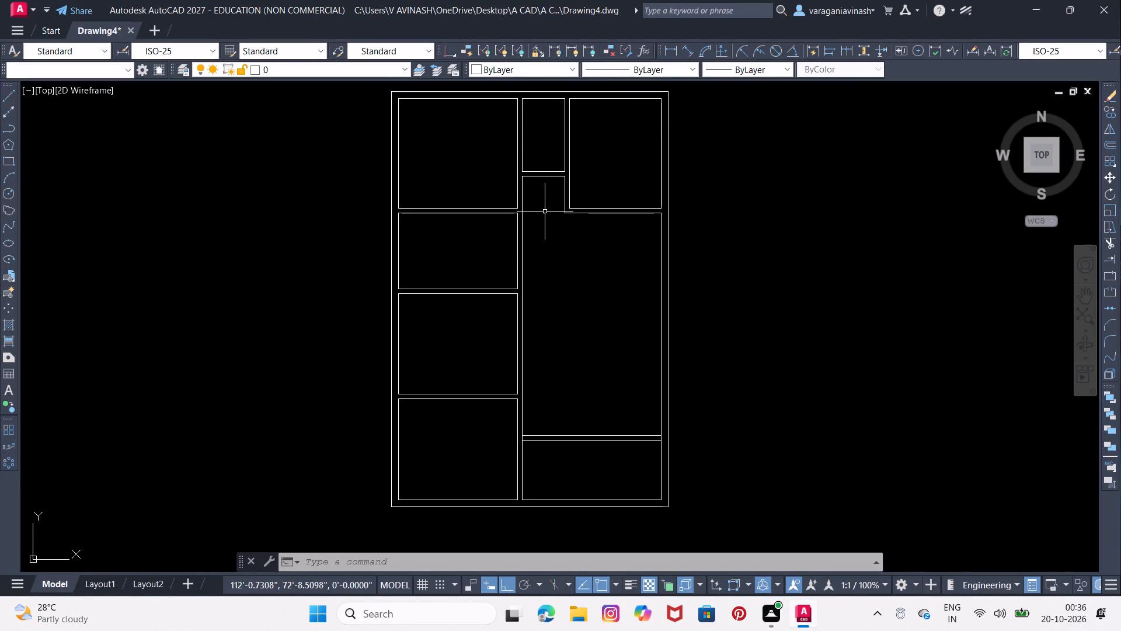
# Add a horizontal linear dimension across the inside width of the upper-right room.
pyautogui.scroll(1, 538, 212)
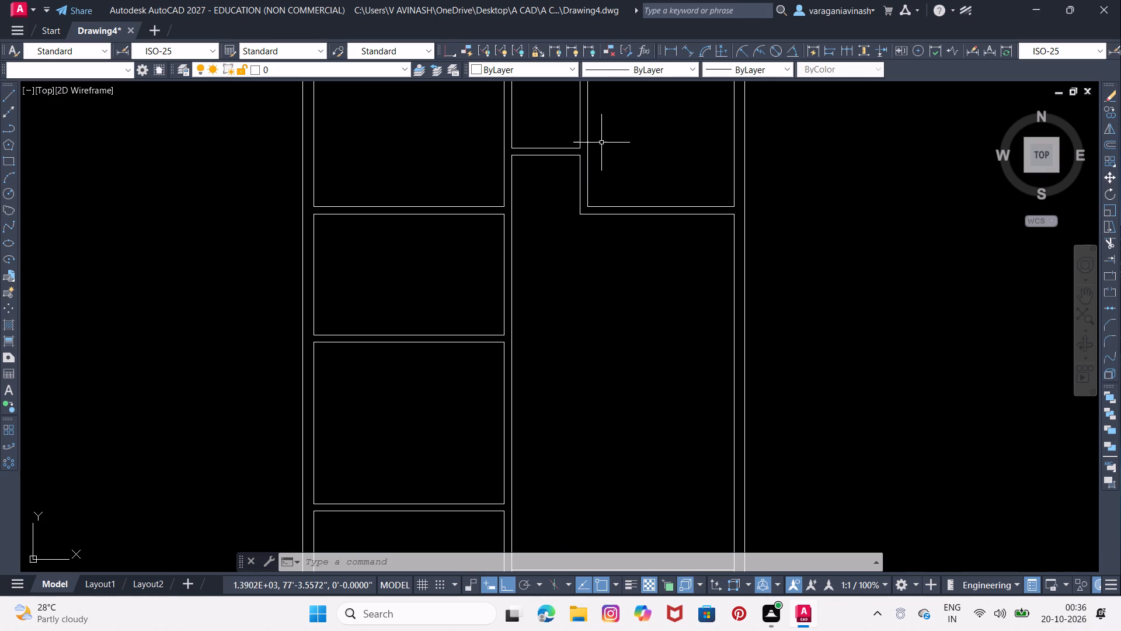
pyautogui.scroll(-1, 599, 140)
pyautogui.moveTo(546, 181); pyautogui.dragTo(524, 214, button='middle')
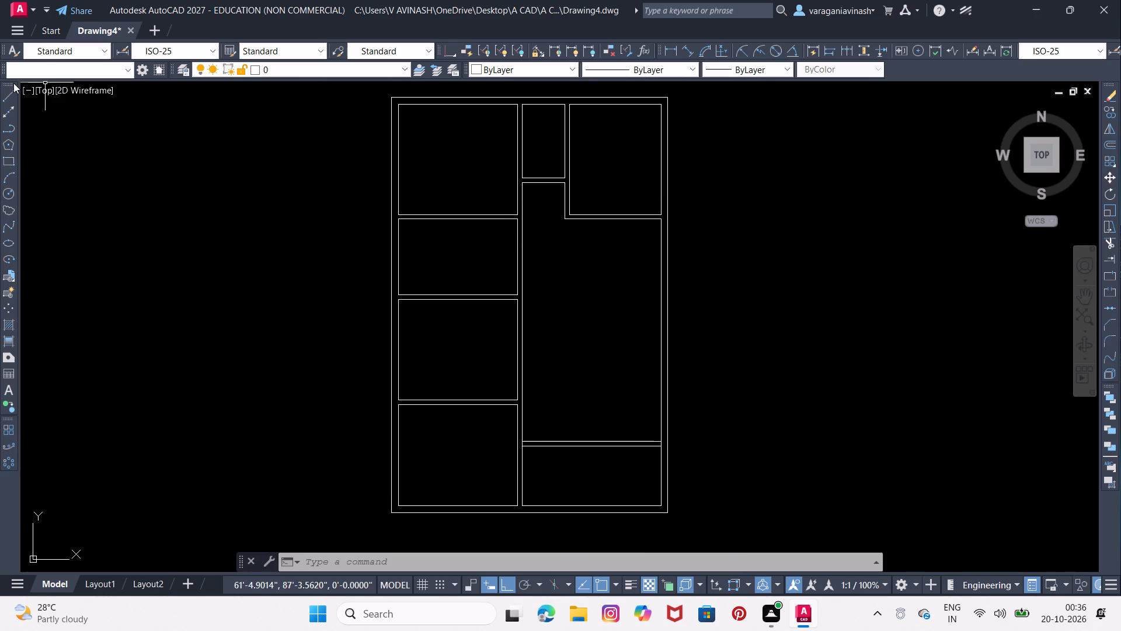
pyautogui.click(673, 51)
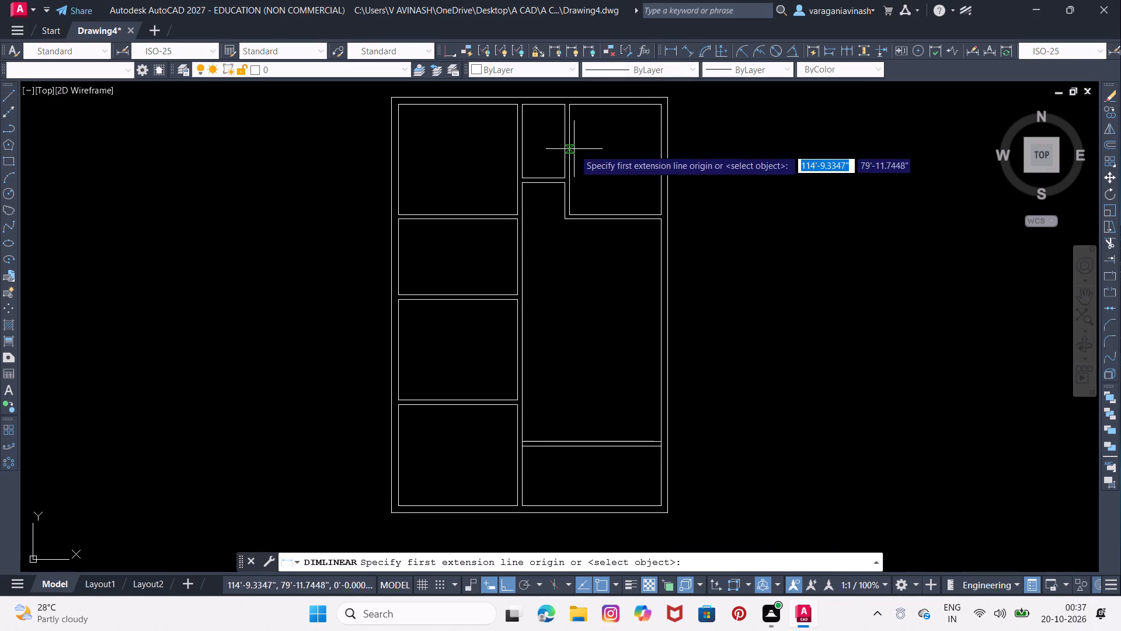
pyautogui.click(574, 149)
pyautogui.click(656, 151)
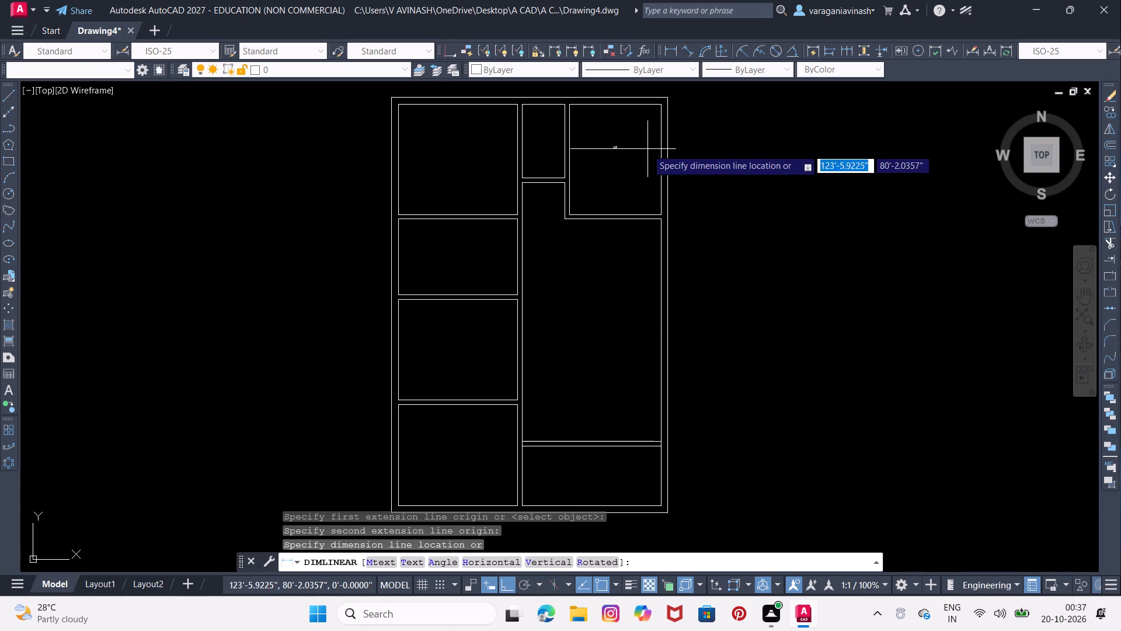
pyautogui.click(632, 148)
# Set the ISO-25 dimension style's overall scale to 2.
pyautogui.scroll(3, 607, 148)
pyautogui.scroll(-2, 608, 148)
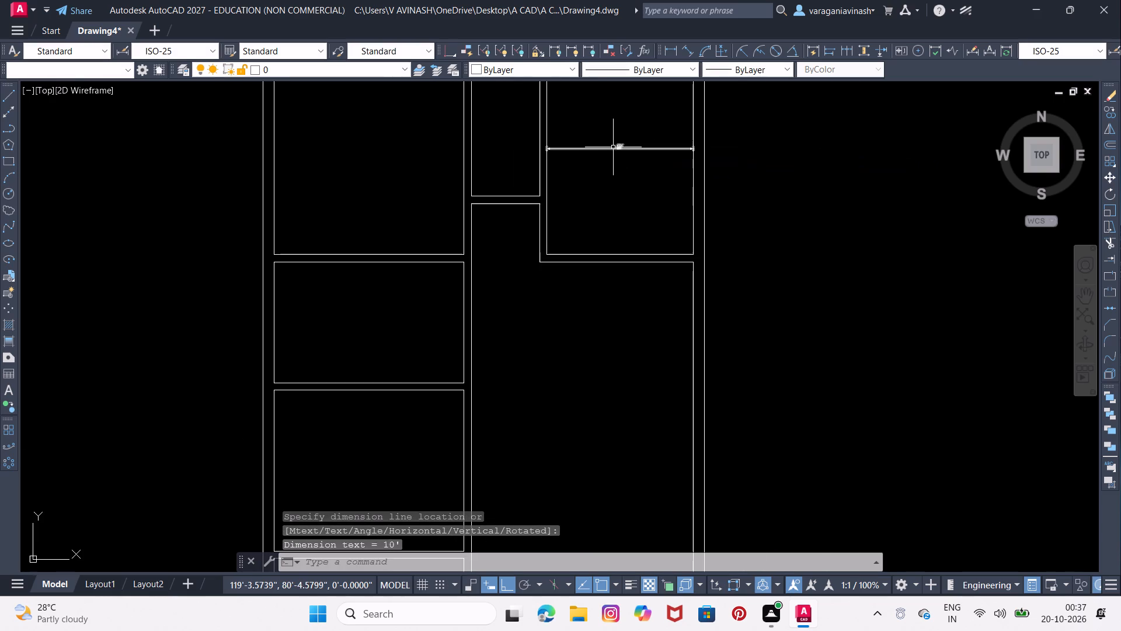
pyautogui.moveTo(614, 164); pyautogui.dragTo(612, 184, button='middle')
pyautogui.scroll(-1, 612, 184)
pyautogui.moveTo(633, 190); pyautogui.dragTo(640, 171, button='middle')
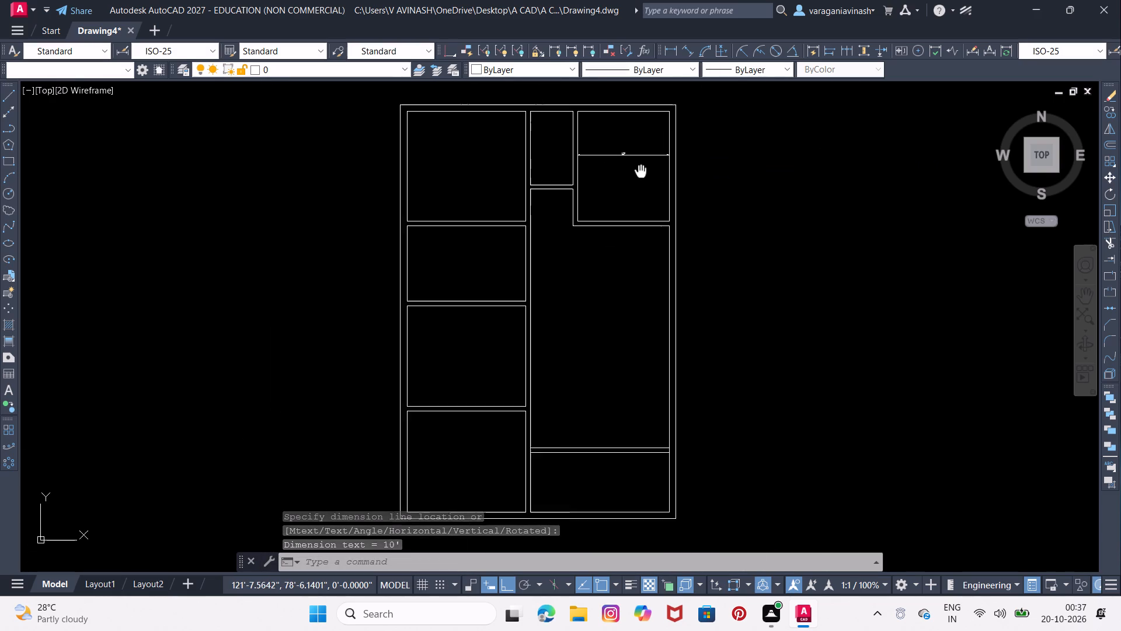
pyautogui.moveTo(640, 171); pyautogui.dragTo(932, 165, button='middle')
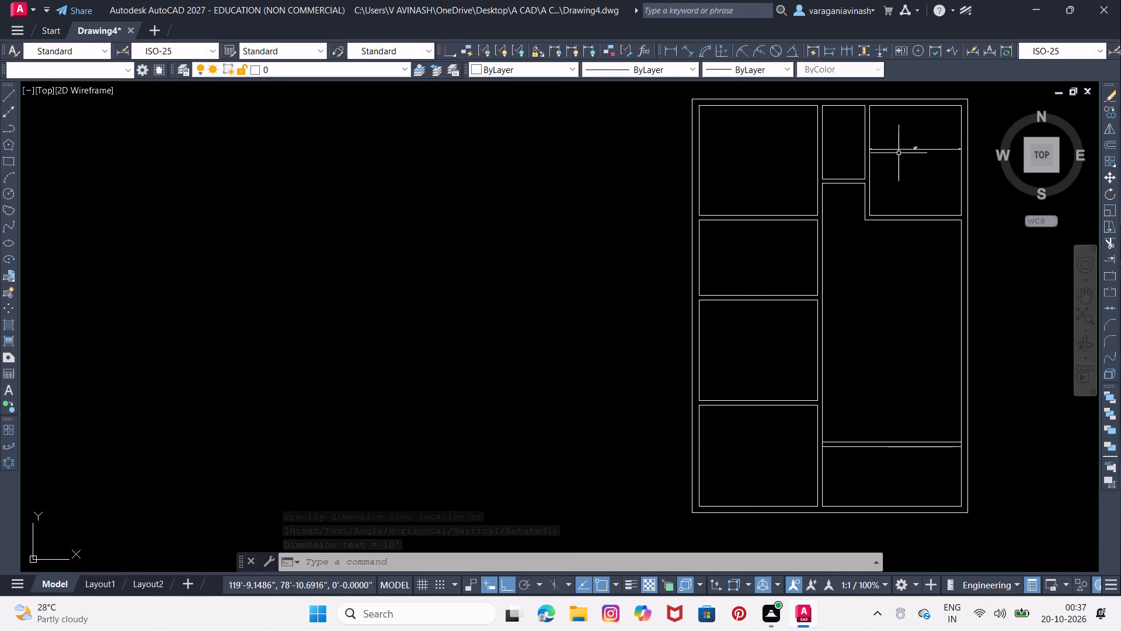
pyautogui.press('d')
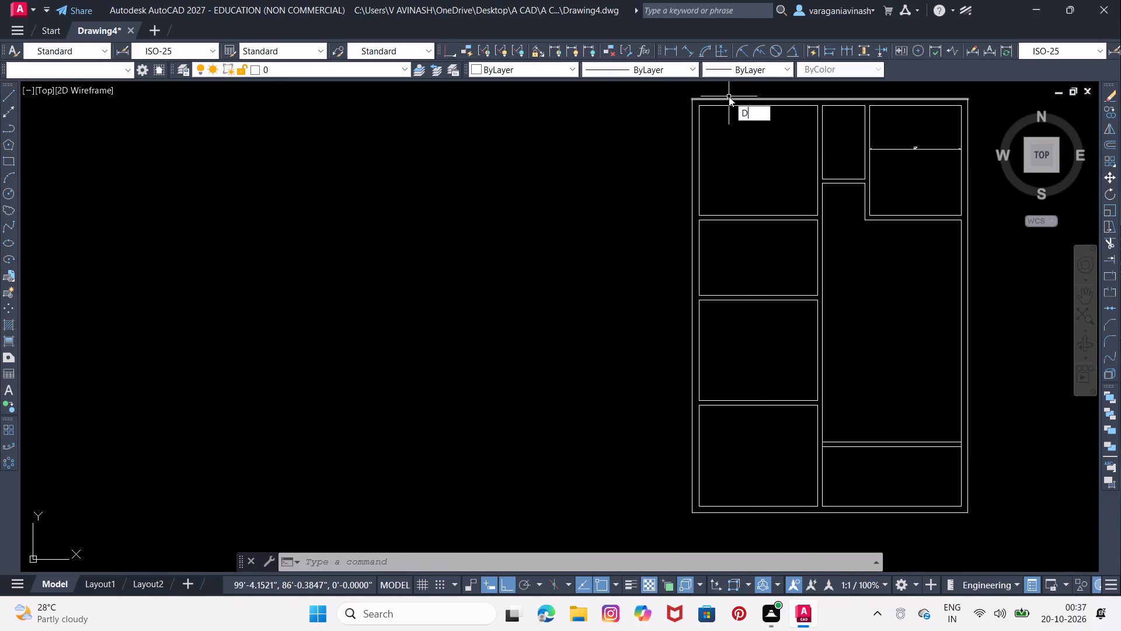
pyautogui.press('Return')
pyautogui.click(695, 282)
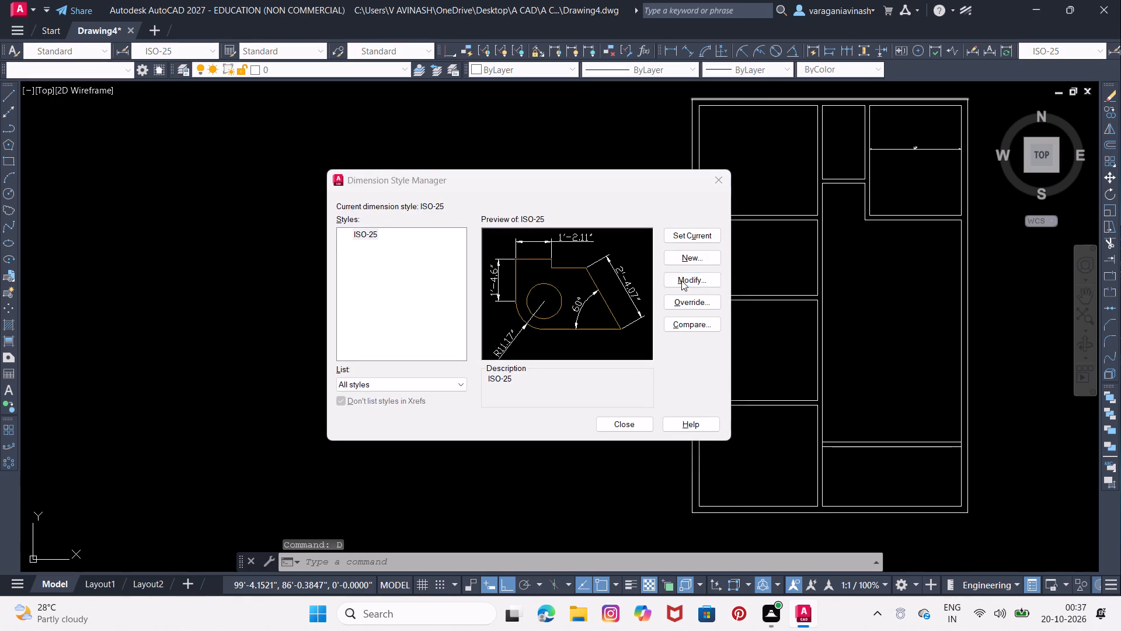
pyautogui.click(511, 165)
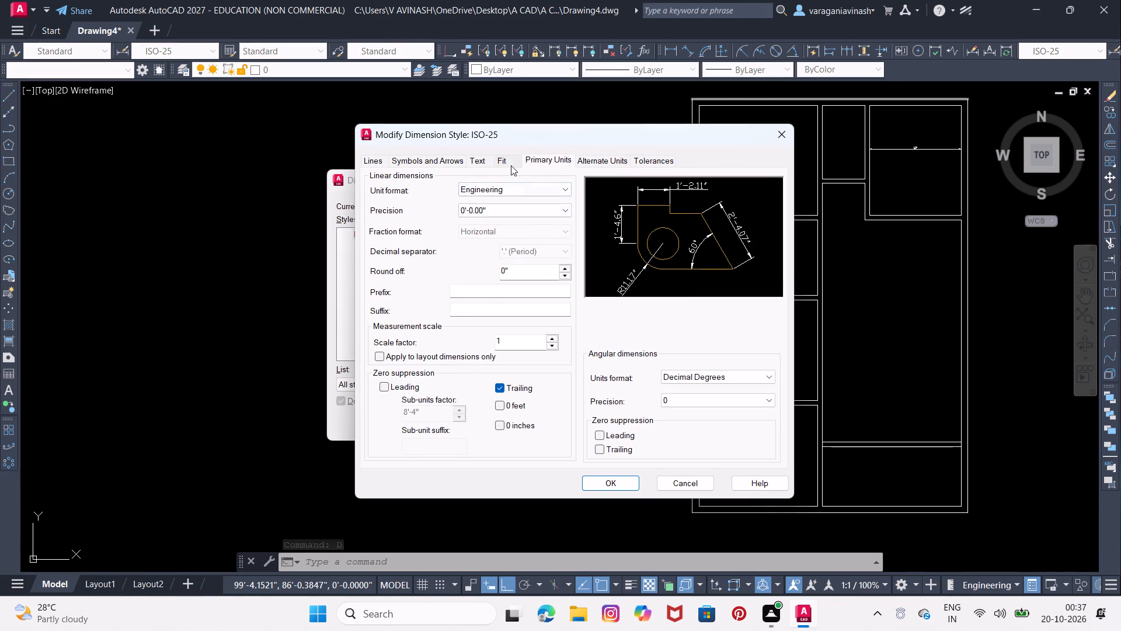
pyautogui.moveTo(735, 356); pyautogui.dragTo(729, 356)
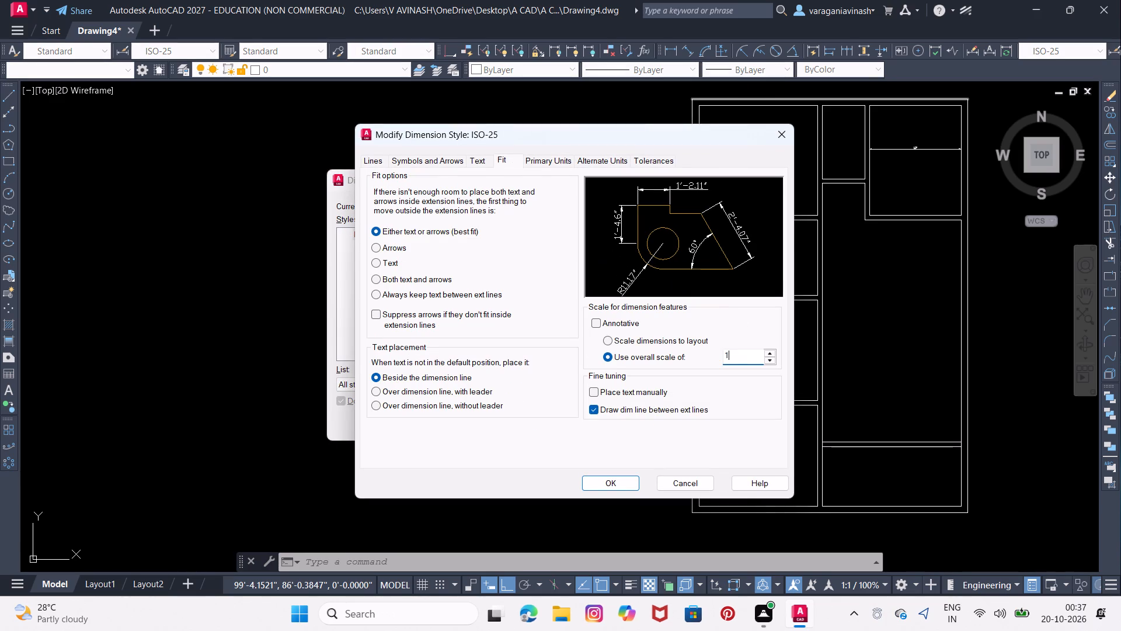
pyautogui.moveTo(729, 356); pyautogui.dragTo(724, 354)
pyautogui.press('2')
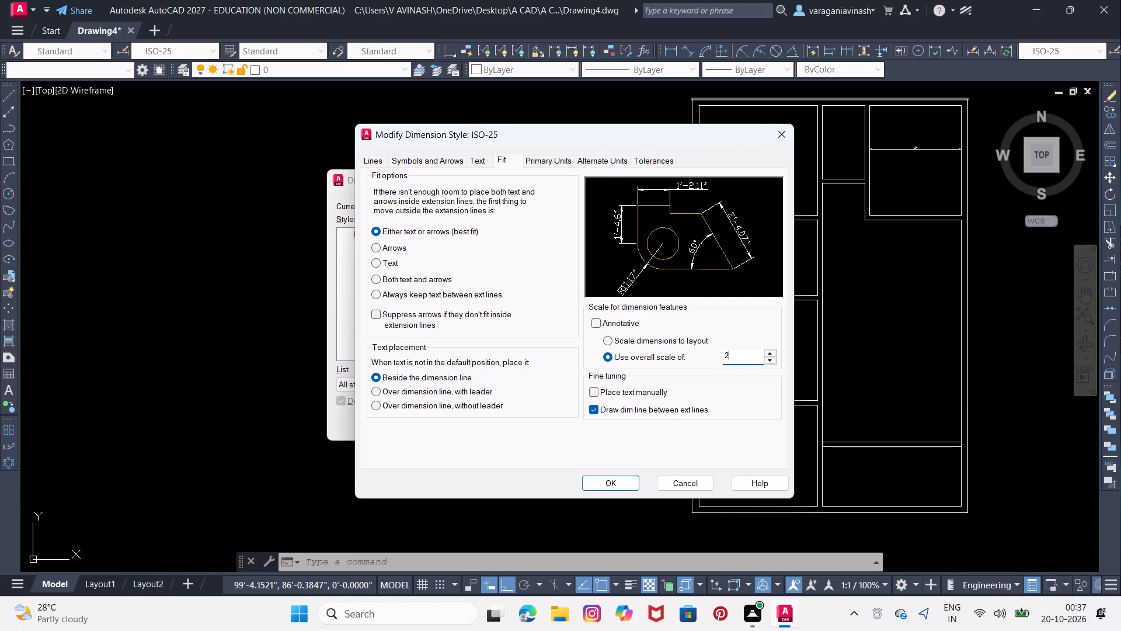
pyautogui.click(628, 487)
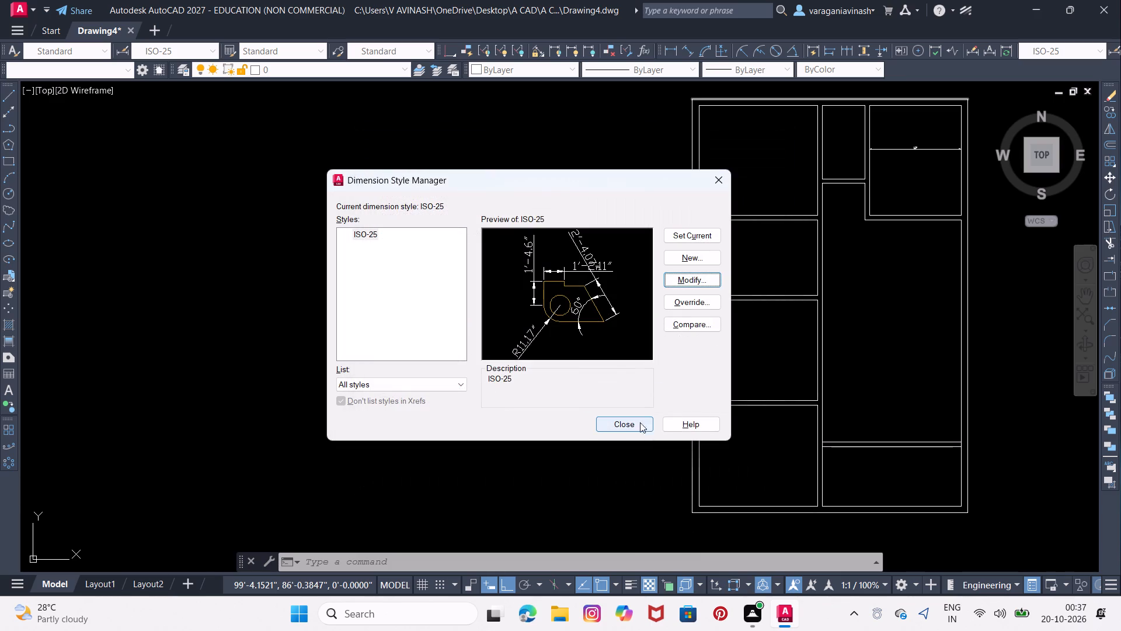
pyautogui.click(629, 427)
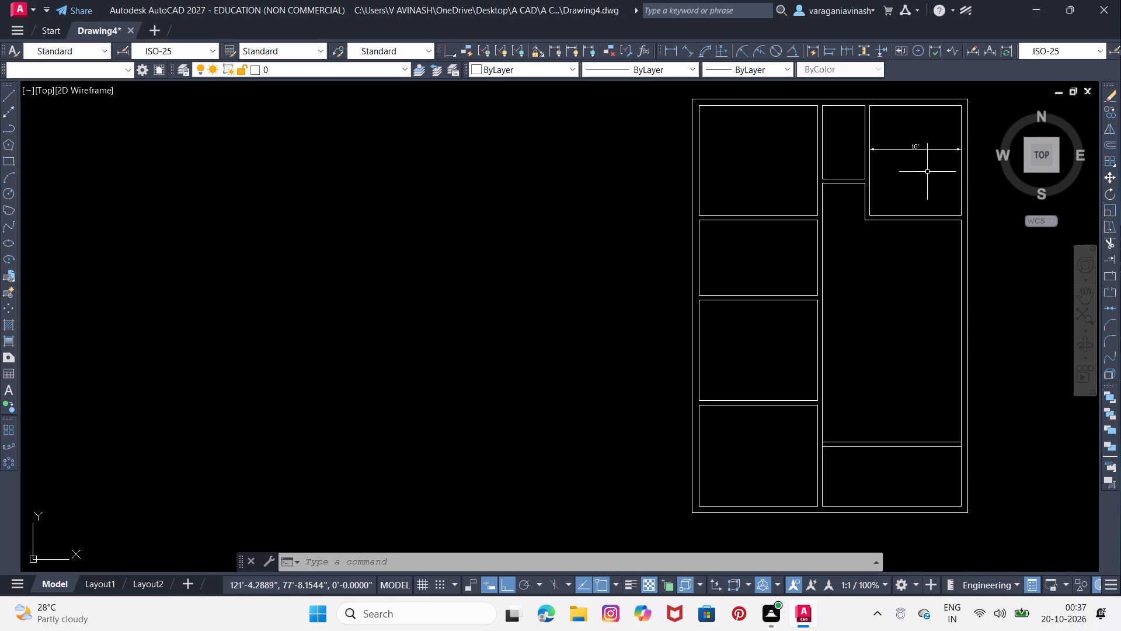
# Change the font of the Standard text style used by the ISO-25 dimension style to Times New Roman.
pyautogui.scroll(2, 919, 151)
pyautogui.scroll(-1, 920, 154)
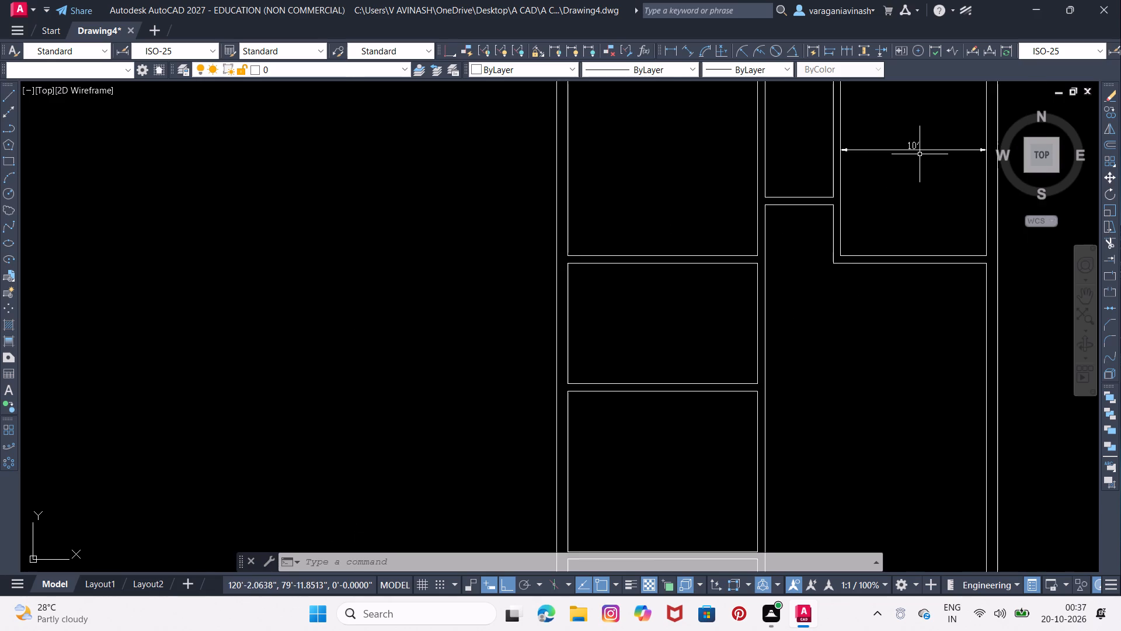
pyautogui.scroll(-1, 920, 157)
pyautogui.press('d')
pyautogui.press('Return')
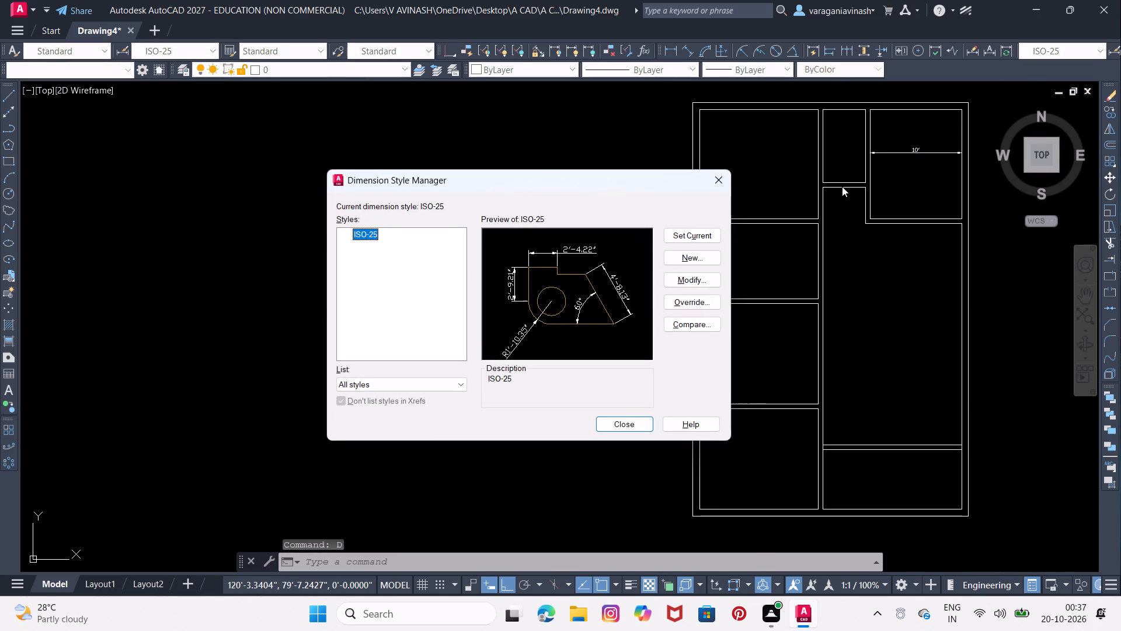
pyautogui.click(685, 281)
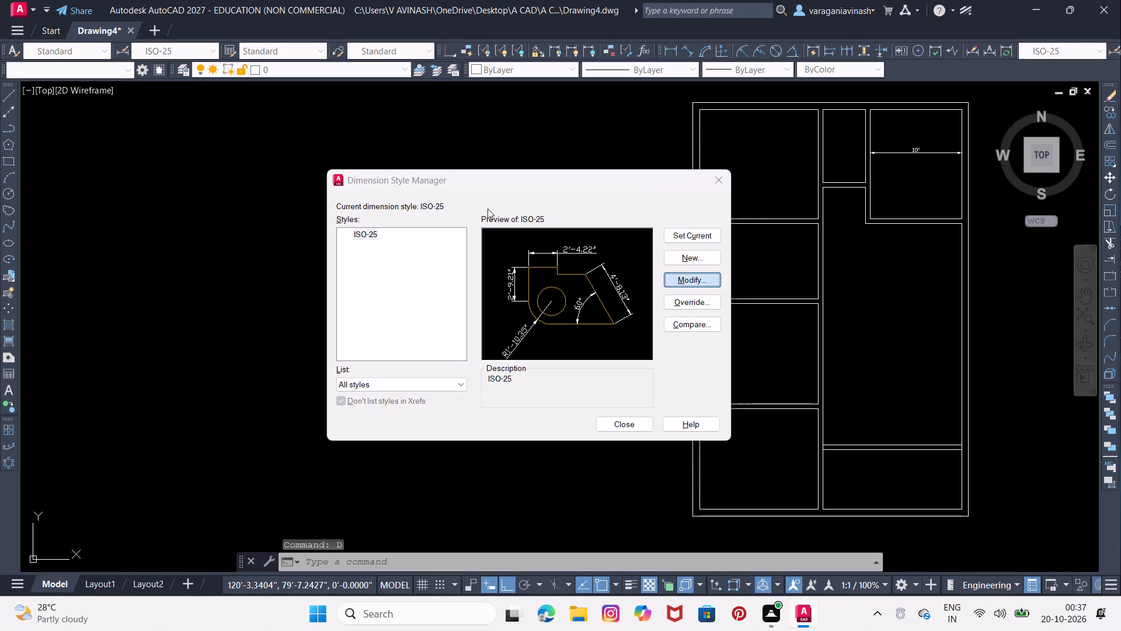
pyautogui.click(487, 164)
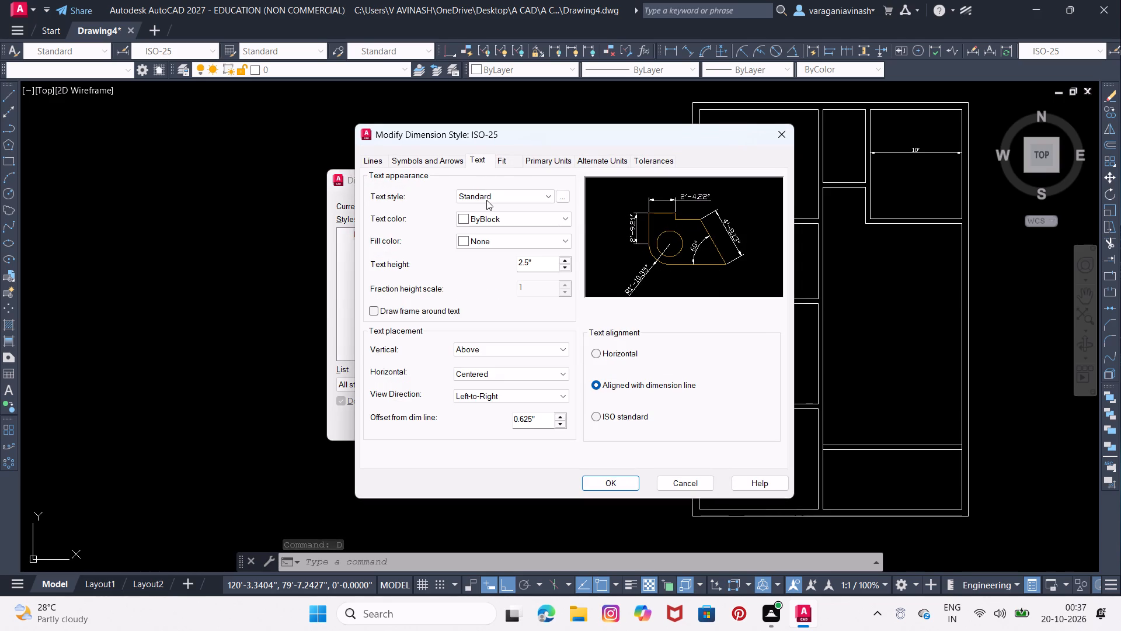
pyautogui.click(568, 194)
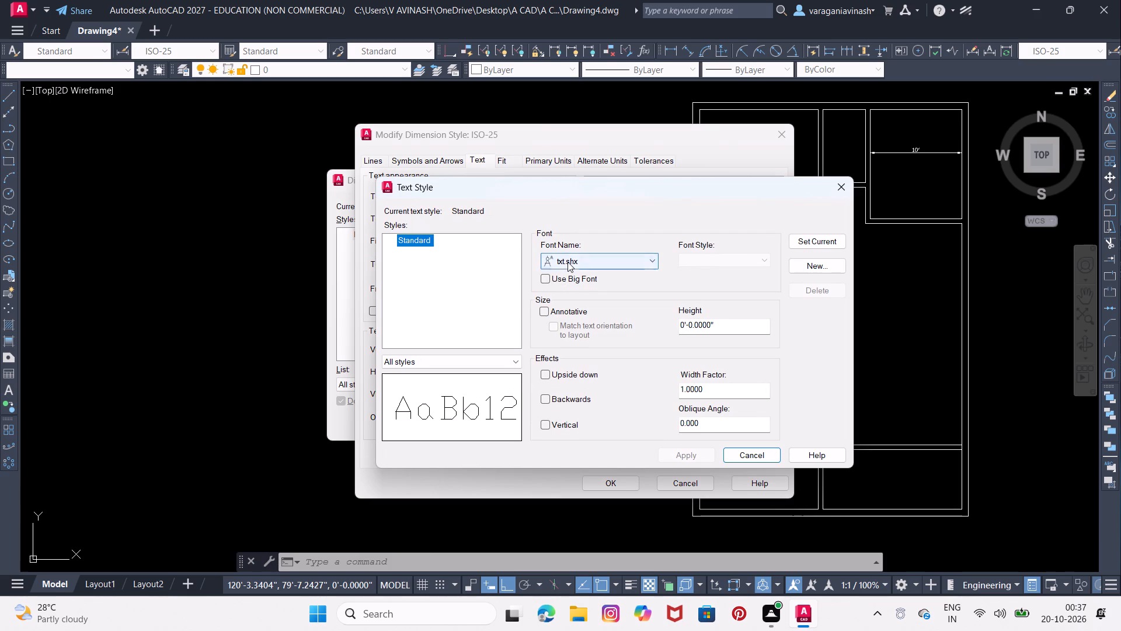
pyautogui.click(568, 262)
pyautogui.click(656, 18)
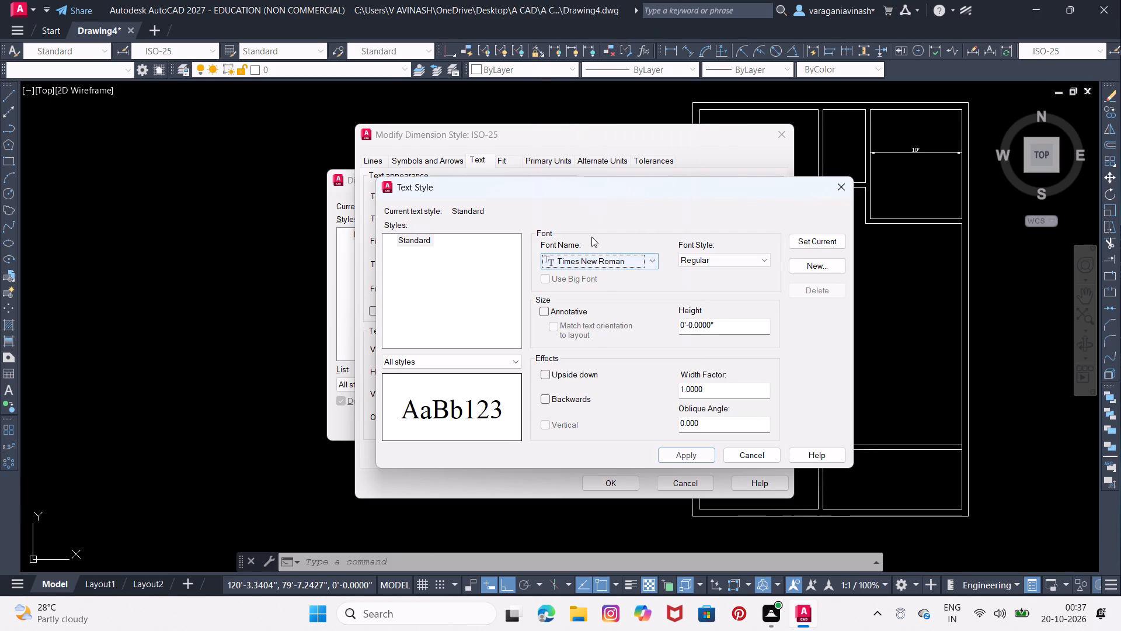
pyautogui.click(677, 452)
pyautogui.click(738, 456)
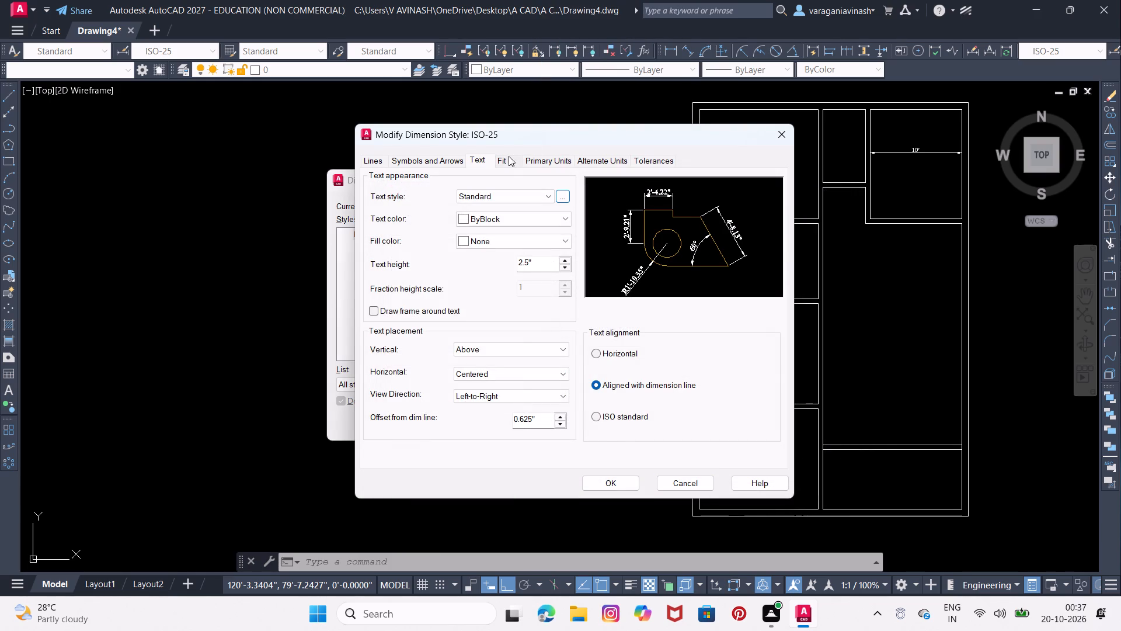
# Set the ISO-25 dimension style's overall scale to 2.5.
pyautogui.click(499, 163)
pyautogui.click(735, 361)
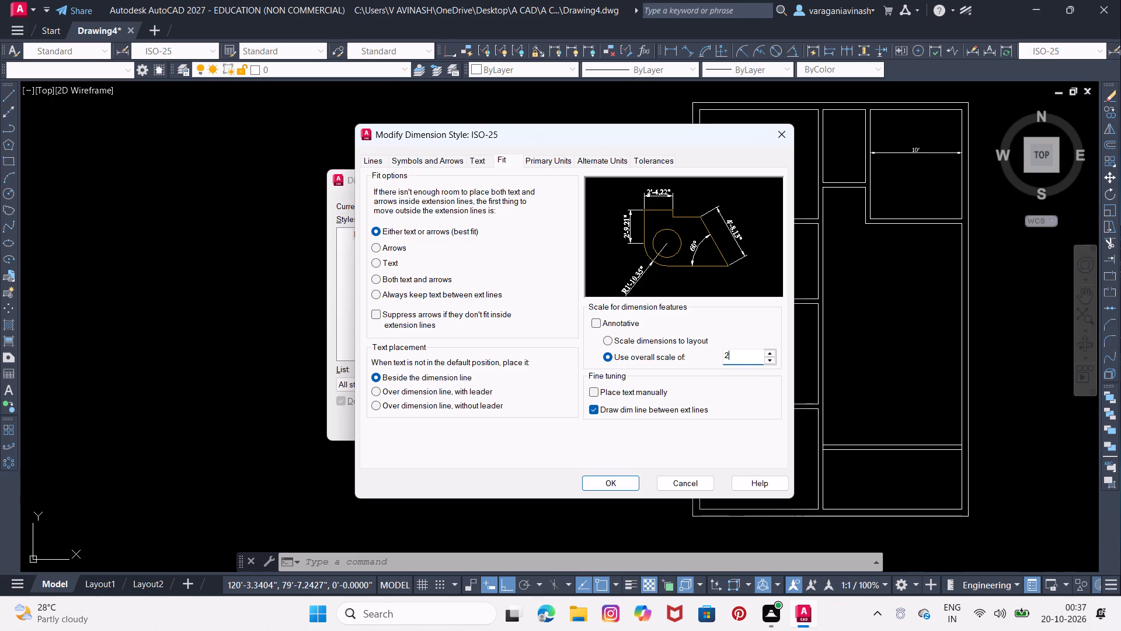
pyautogui.write('.5')
pyautogui.press('Return')
pyautogui.click(613, 484)
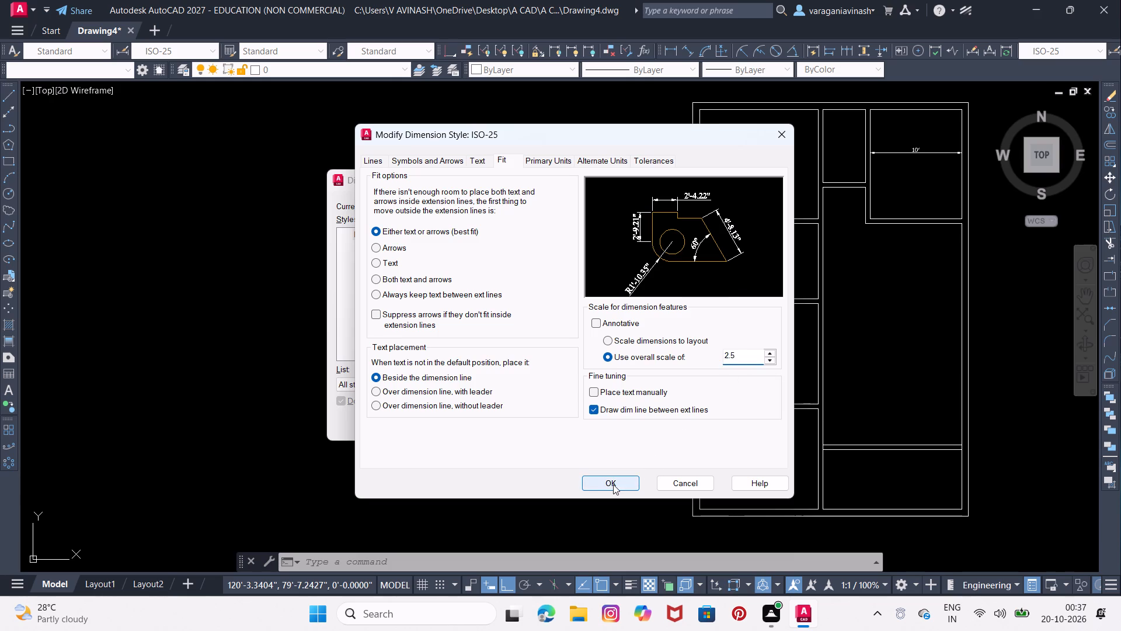
pyautogui.click(639, 423)
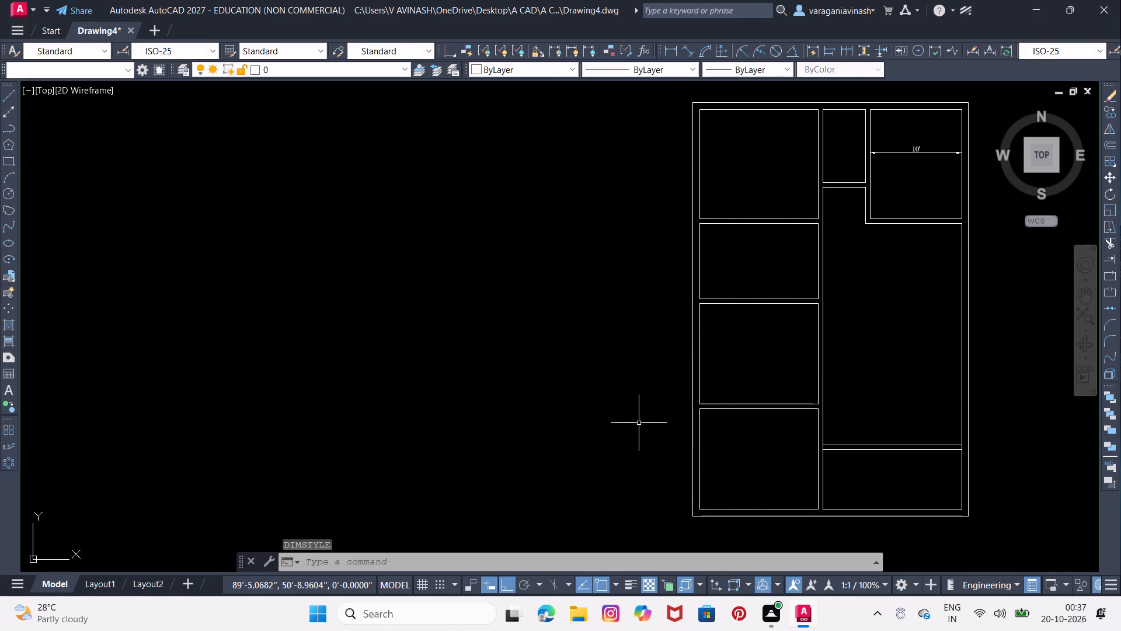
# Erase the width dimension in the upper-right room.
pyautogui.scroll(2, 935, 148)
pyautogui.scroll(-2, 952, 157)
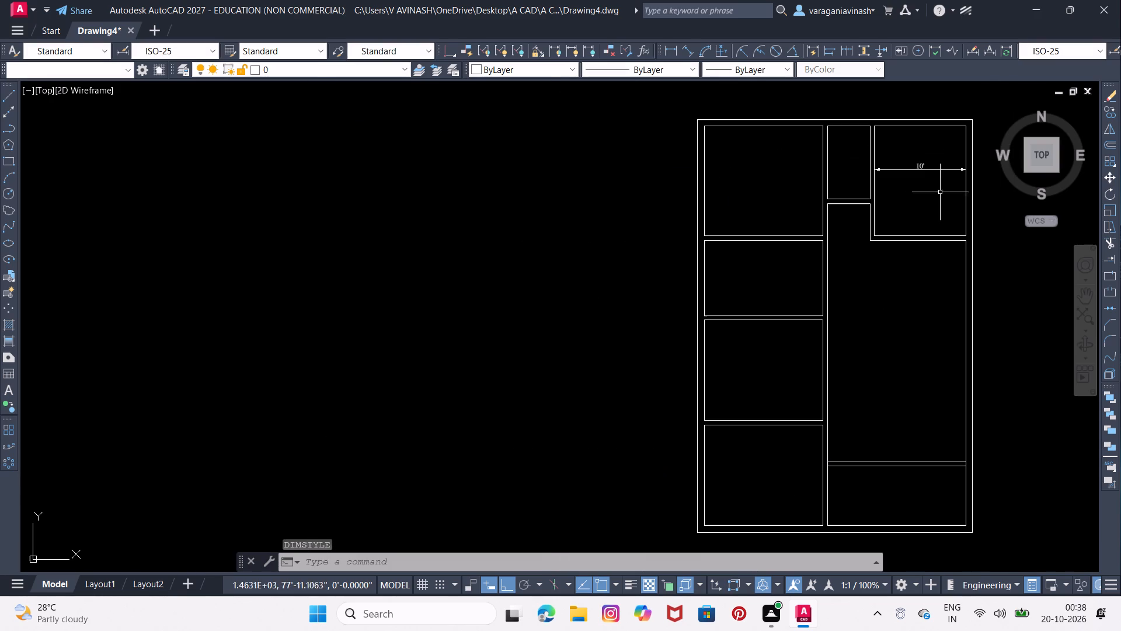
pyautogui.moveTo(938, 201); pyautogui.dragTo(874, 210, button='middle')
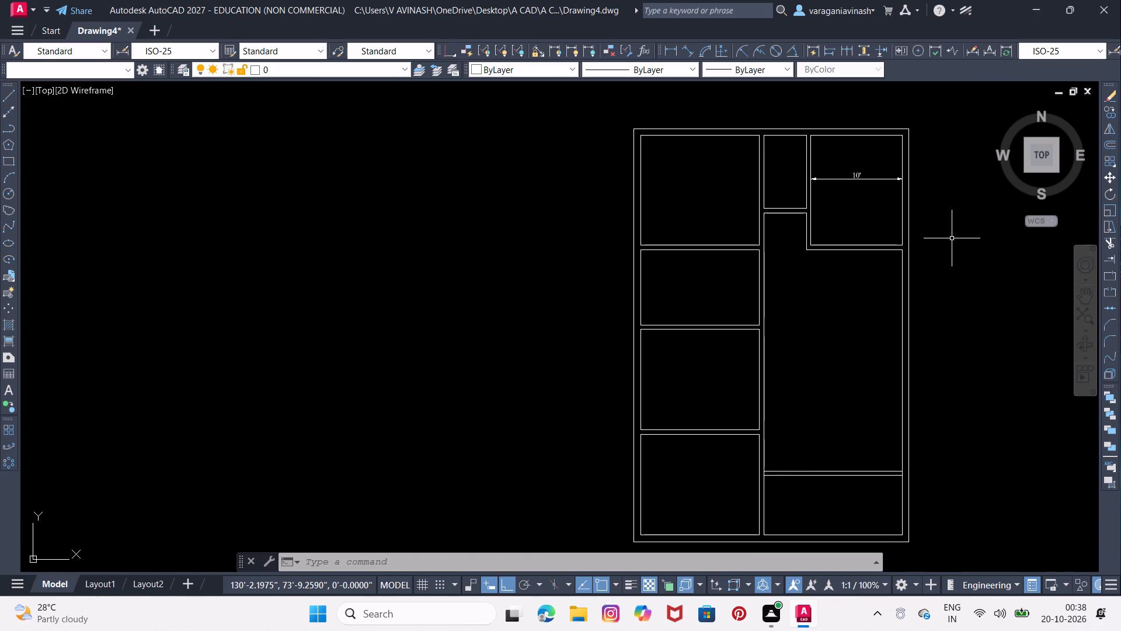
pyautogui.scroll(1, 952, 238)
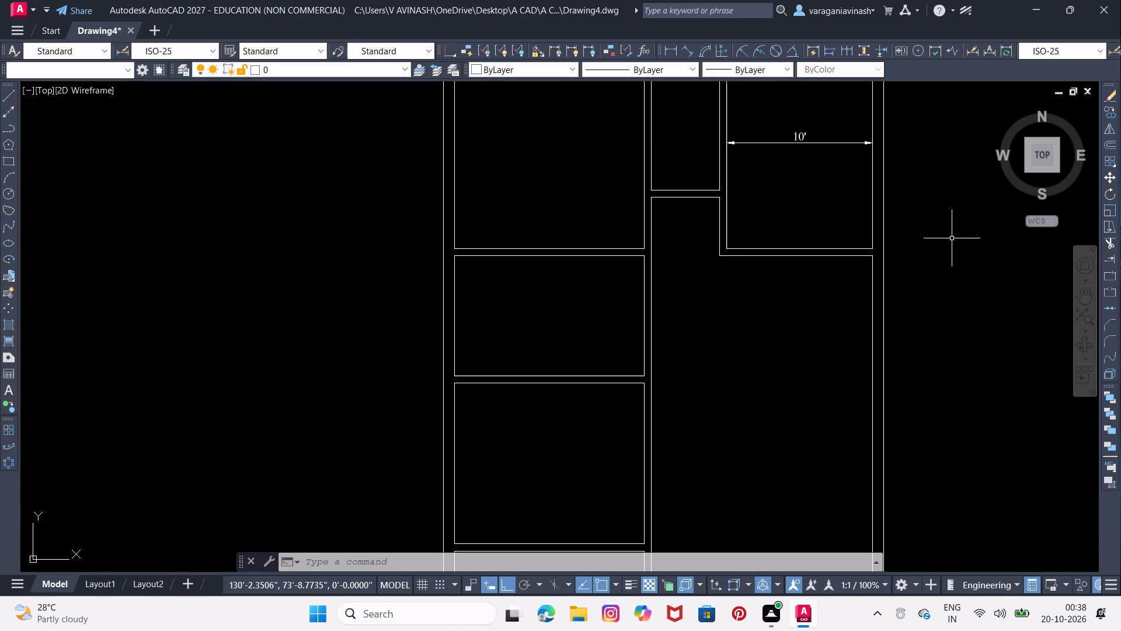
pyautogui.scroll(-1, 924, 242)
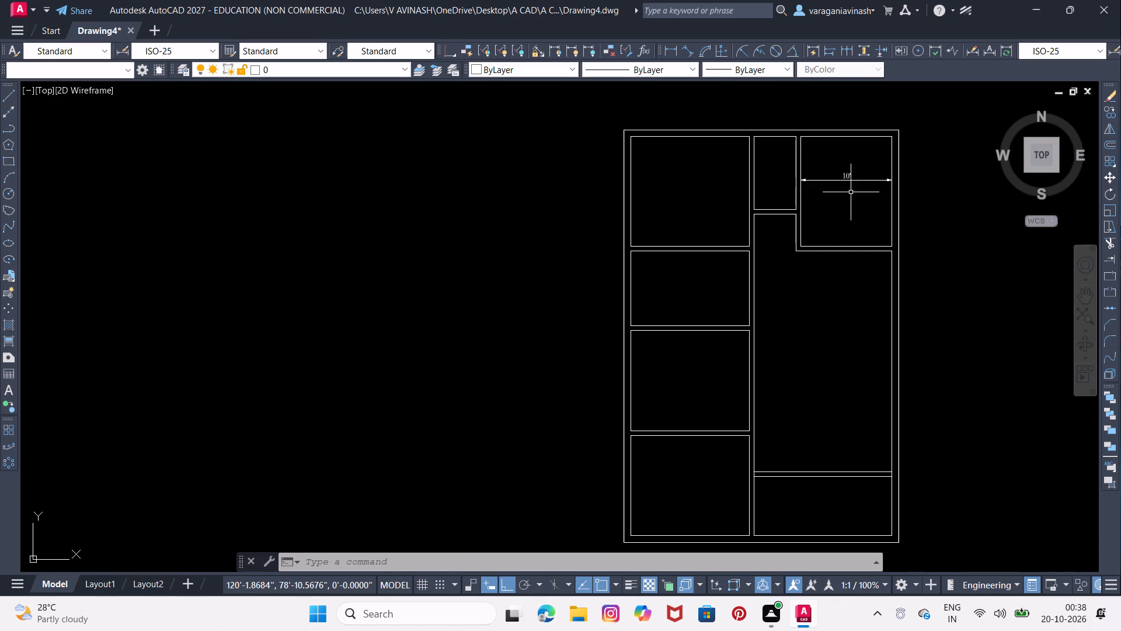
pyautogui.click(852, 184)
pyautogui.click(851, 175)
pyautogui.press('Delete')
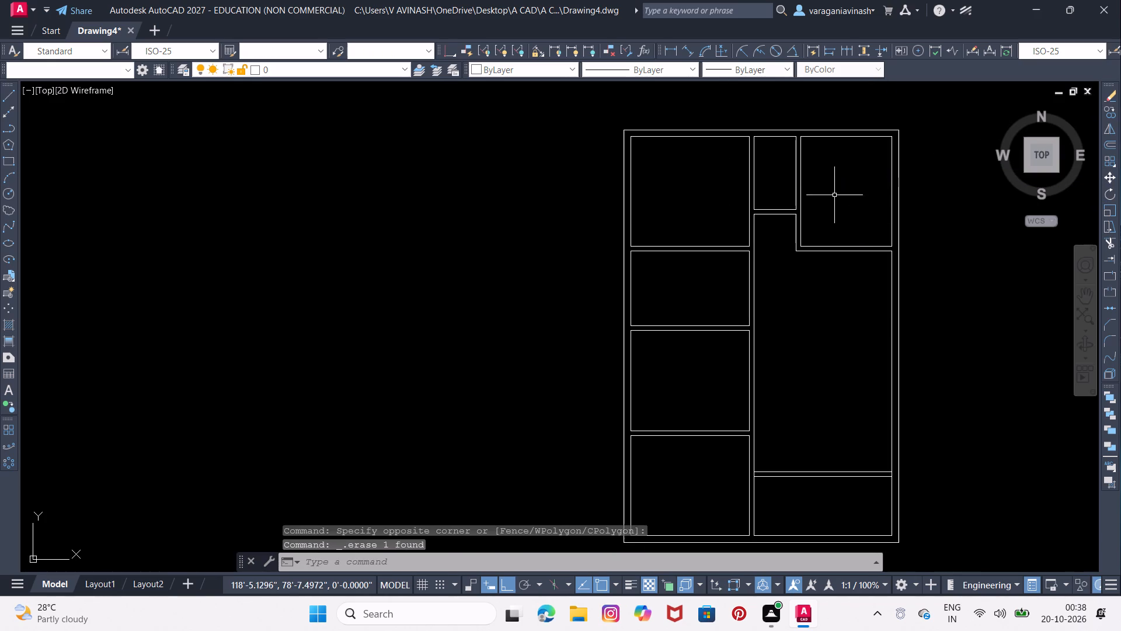
# Draw a closed rectangular outline 6' wide and 5.5' high with lines, in the empty space beside the lower-left room.
pyautogui.moveTo(732, 179); pyautogui.dragTo(746, 104, button='middle')
pyautogui.moveTo(699, 397); pyautogui.dragTo(702, 335, button='middle')
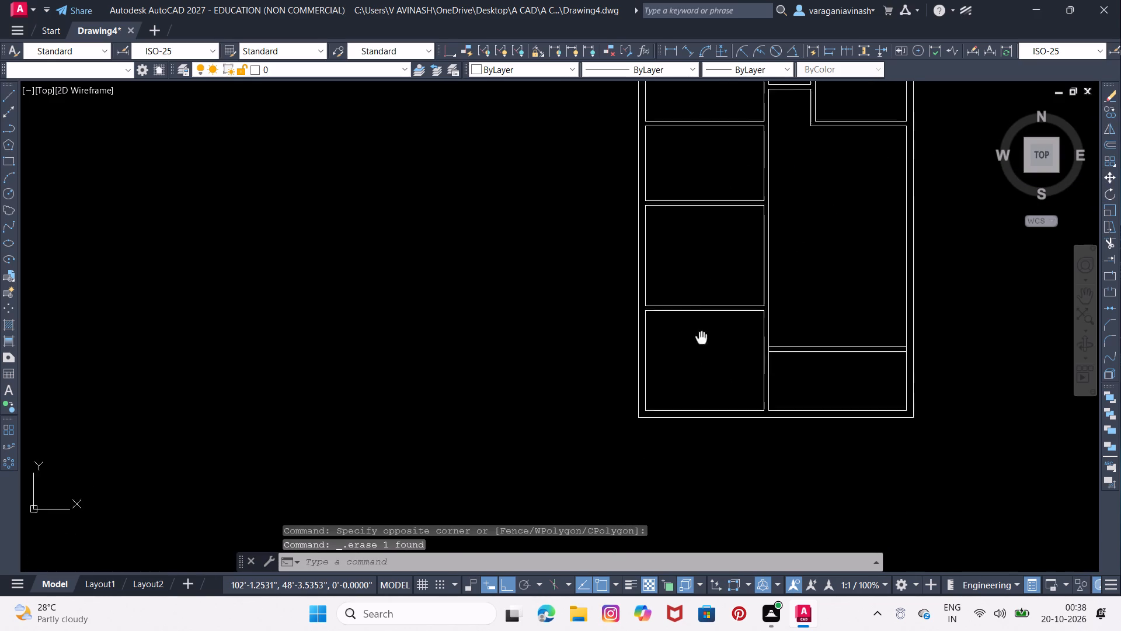
pyautogui.moveTo(702, 335); pyautogui.dragTo(708, 289, button='middle')
pyautogui.scroll(2, 705, 320)
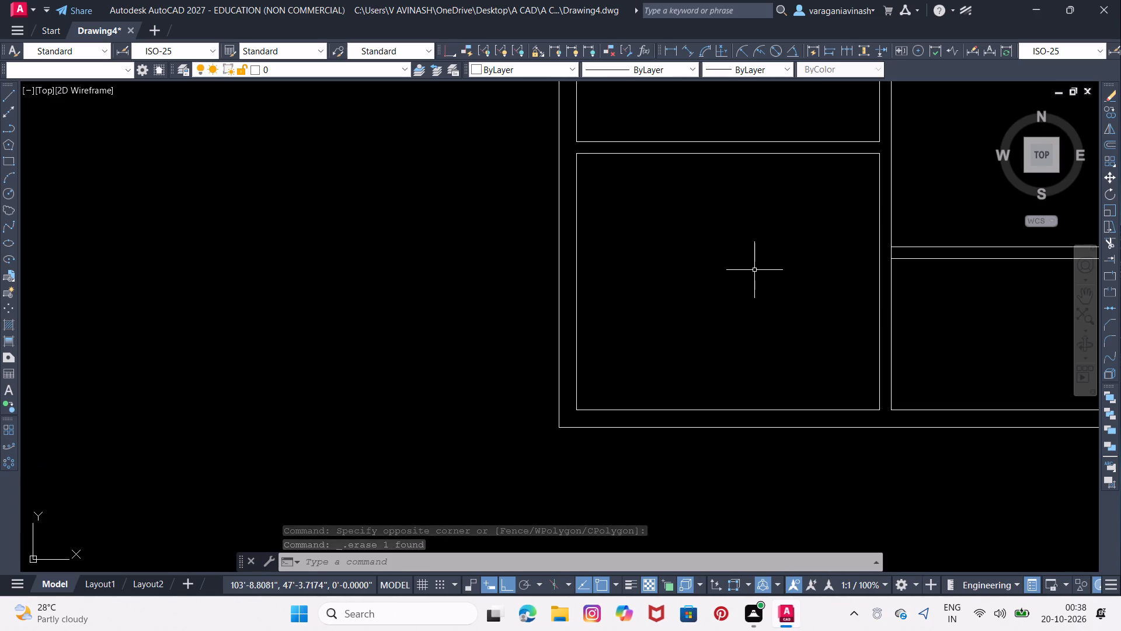
pyautogui.middleClick(739, 289)
pyautogui.scroll(1, 720, 292)
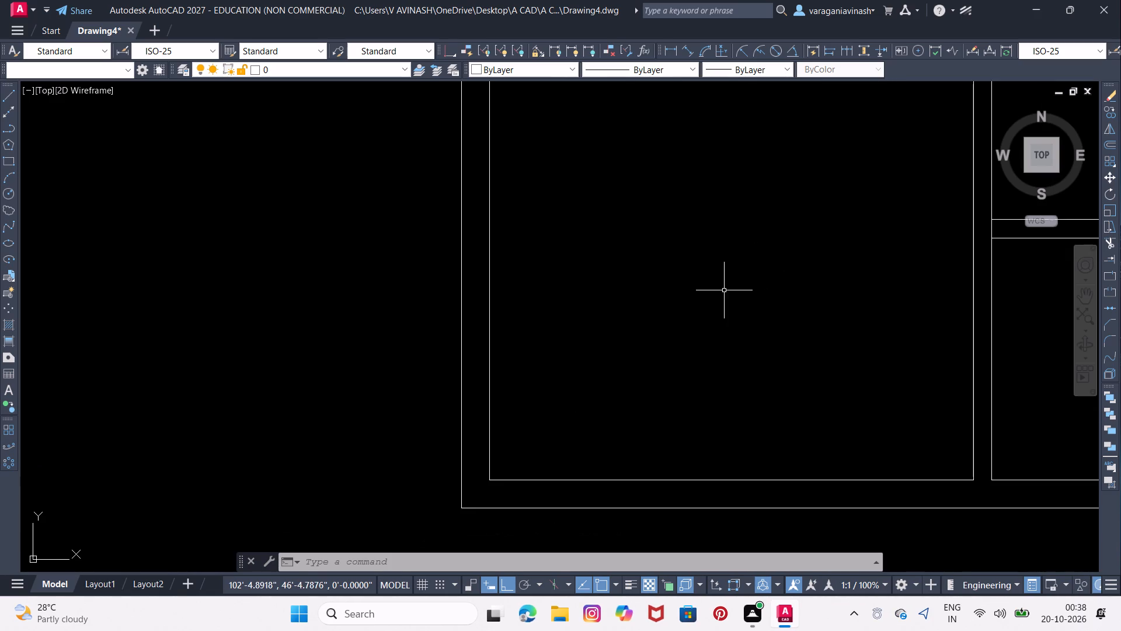
pyautogui.moveTo(715, 304); pyautogui.dragTo(665, 340, button='middle')
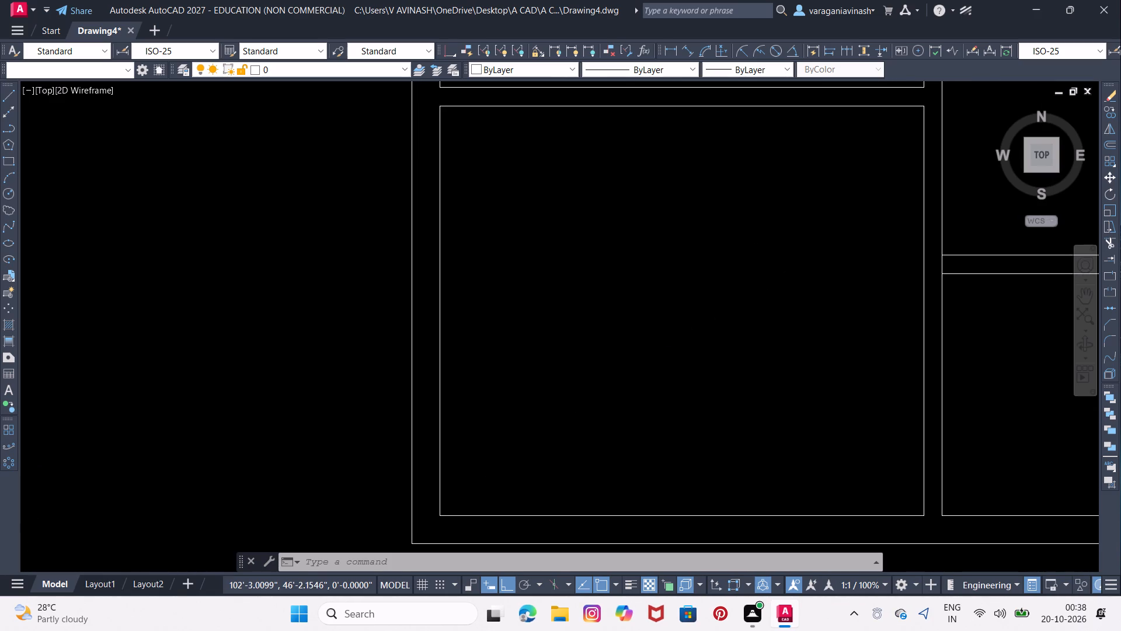
pyautogui.click(5, 93)
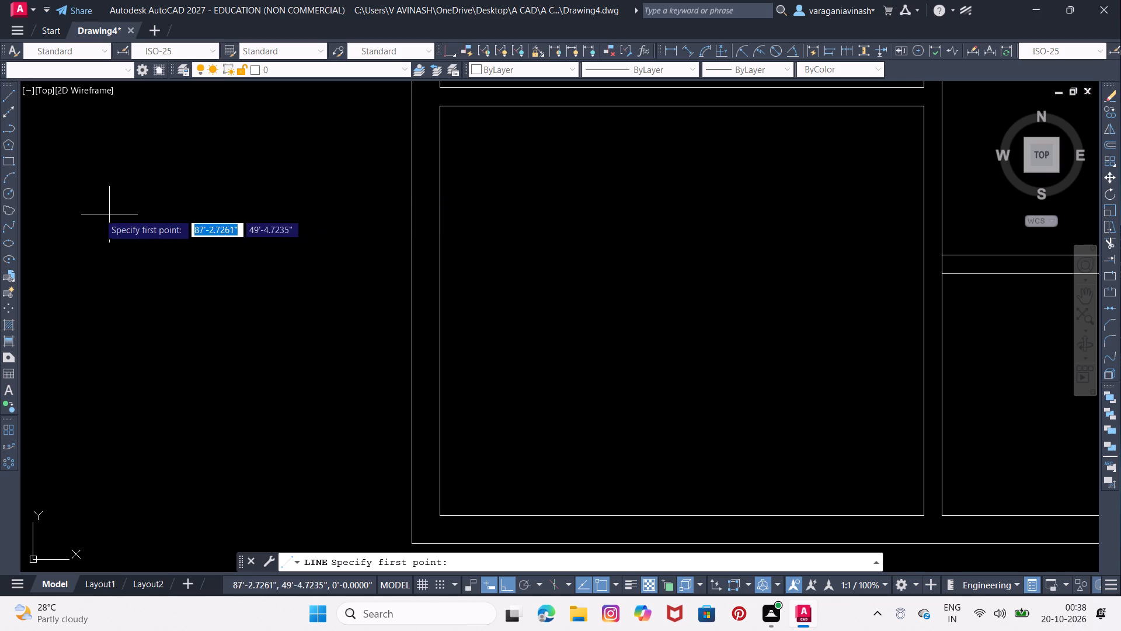
pyautogui.click(69, 208)
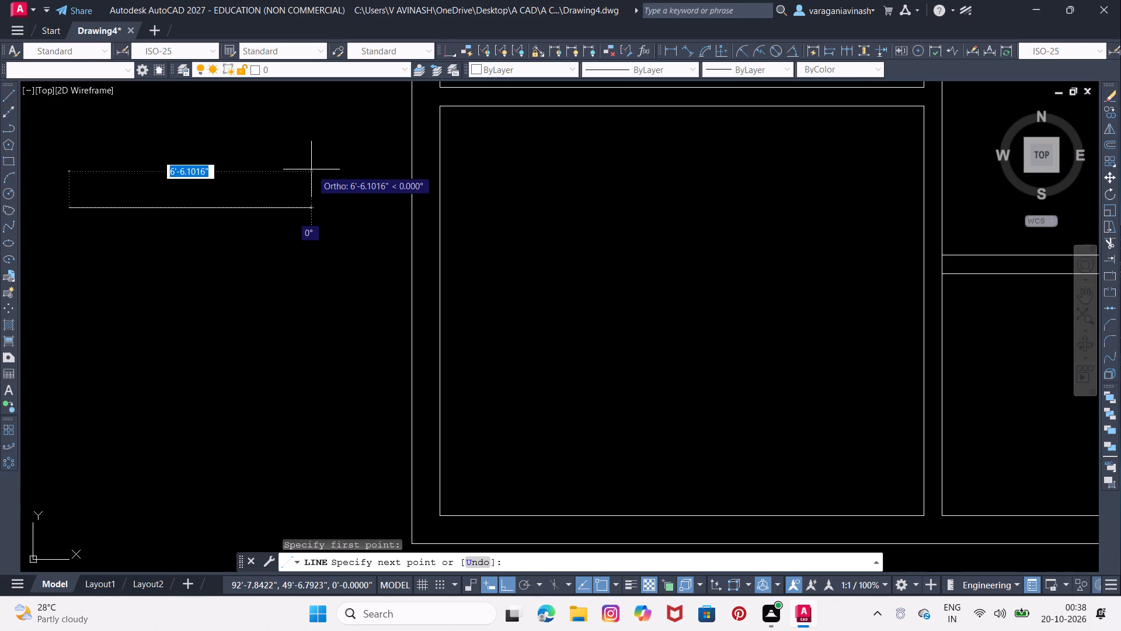
pyautogui.write("6'")
pyautogui.press('Return')
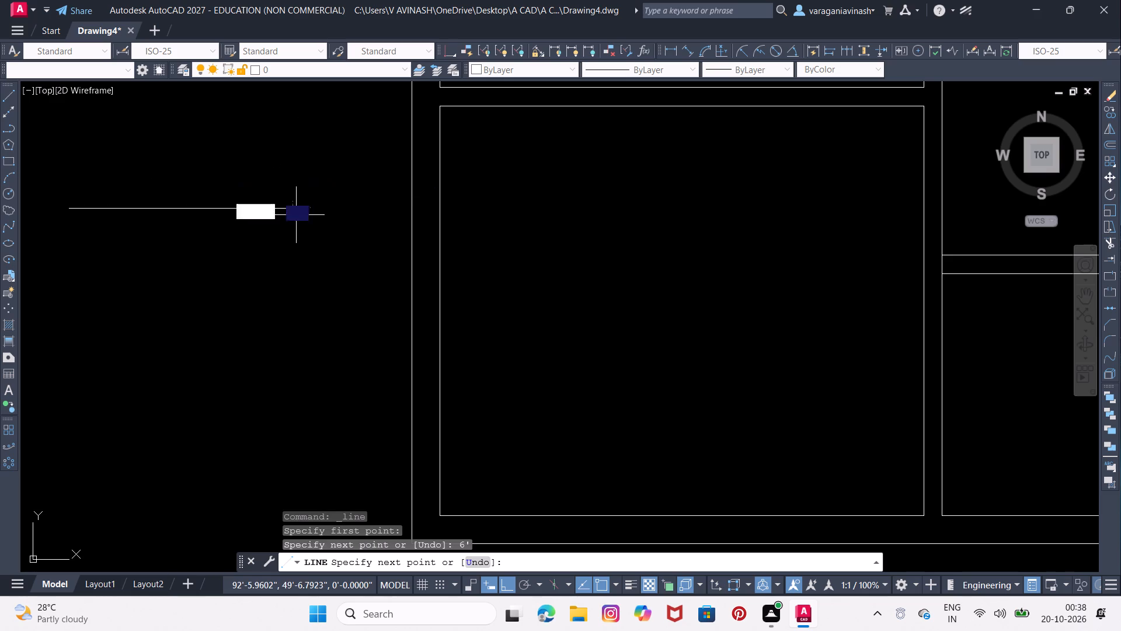
pyautogui.write("5.5'")
pyautogui.press('Return')
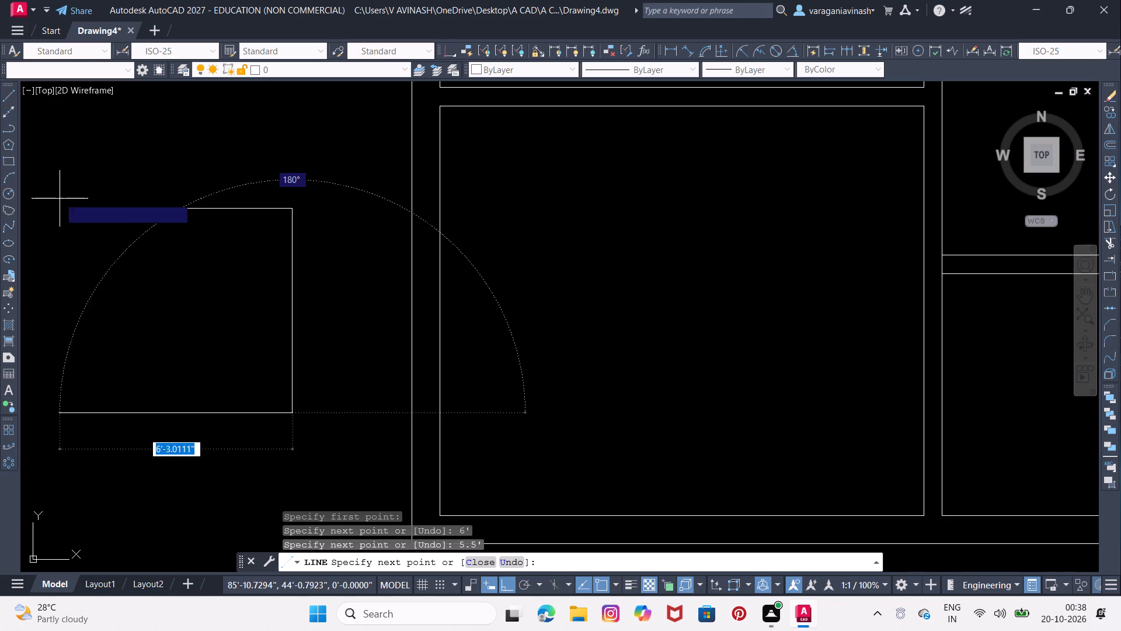
pyautogui.click(70, 256)
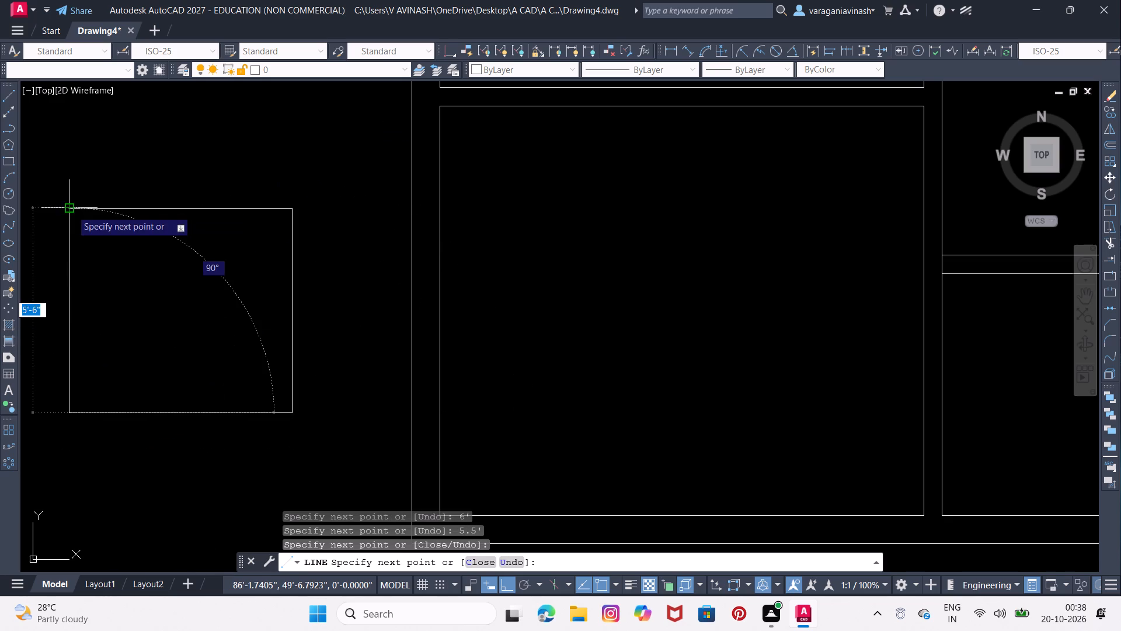
pyautogui.click(71, 207)
pyautogui.moveTo(143, 209); pyautogui.dragTo(207, 197, button='middle')
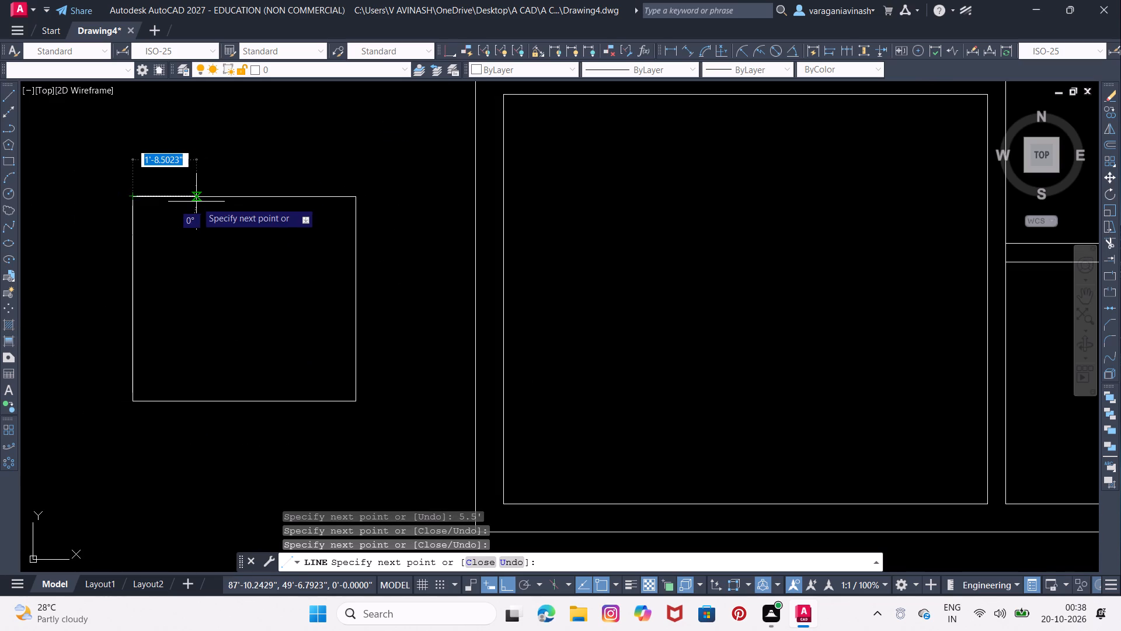
pyautogui.rightClick(176, 211)
pyautogui.press('Escape')
pyautogui.press('Escape')
pyautogui.press('Escape')
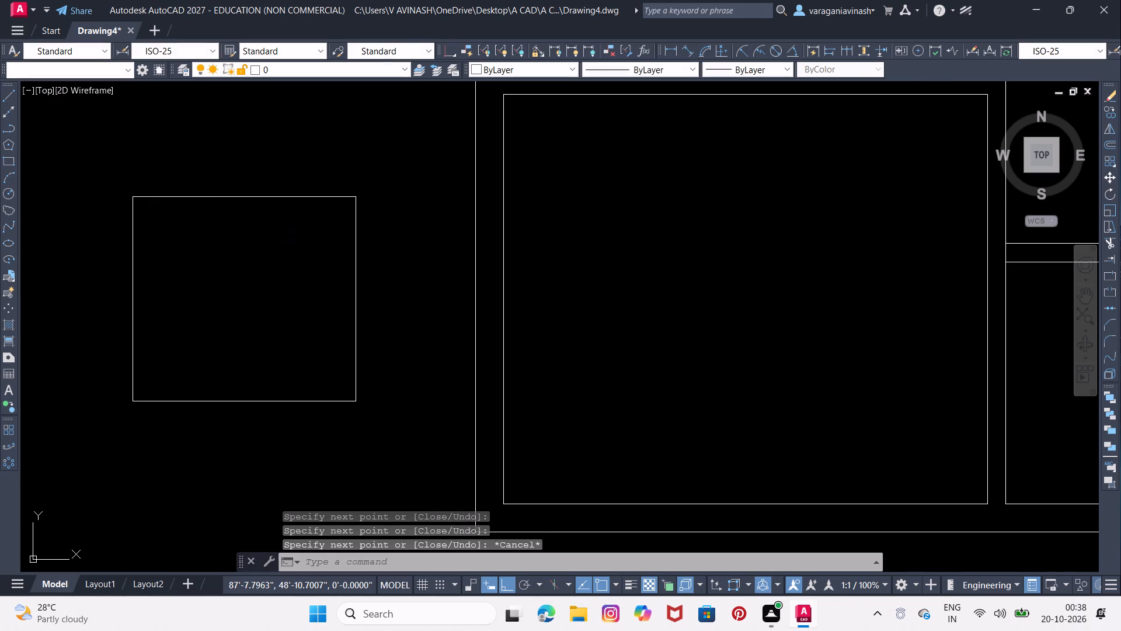
# Draw a rectangle about 1'-0.4" wide and 2'-5" high just inside the outline's upper-left corner.
pyautogui.rightClick(189, 221)
pyautogui.click(206, 230)
pyautogui.scroll(2, 111, 218)
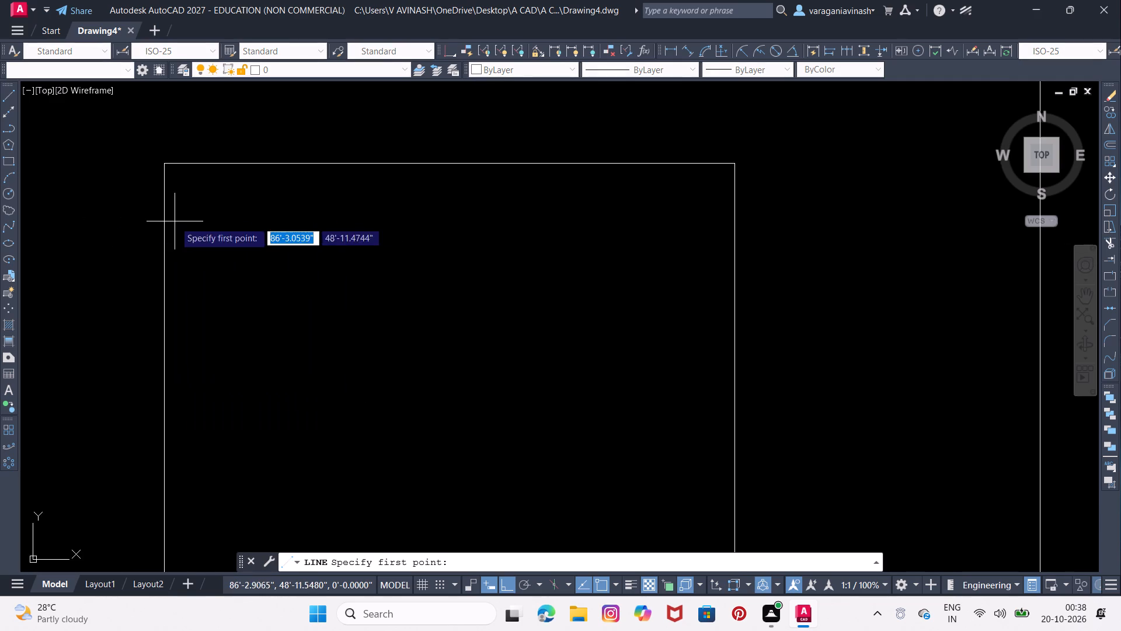
pyautogui.moveTo(174, 206); pyautogui.dragTo(173, 137, button='middle')
pyautogui.scroll(-1, 172, 143)
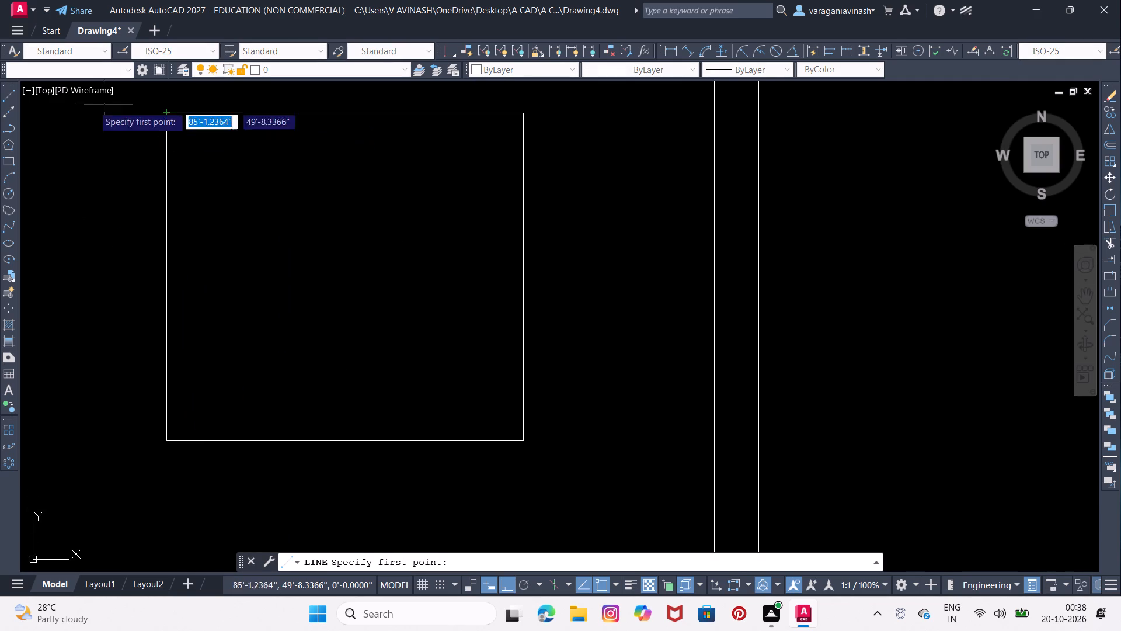
pyautogui.click(16, 161)
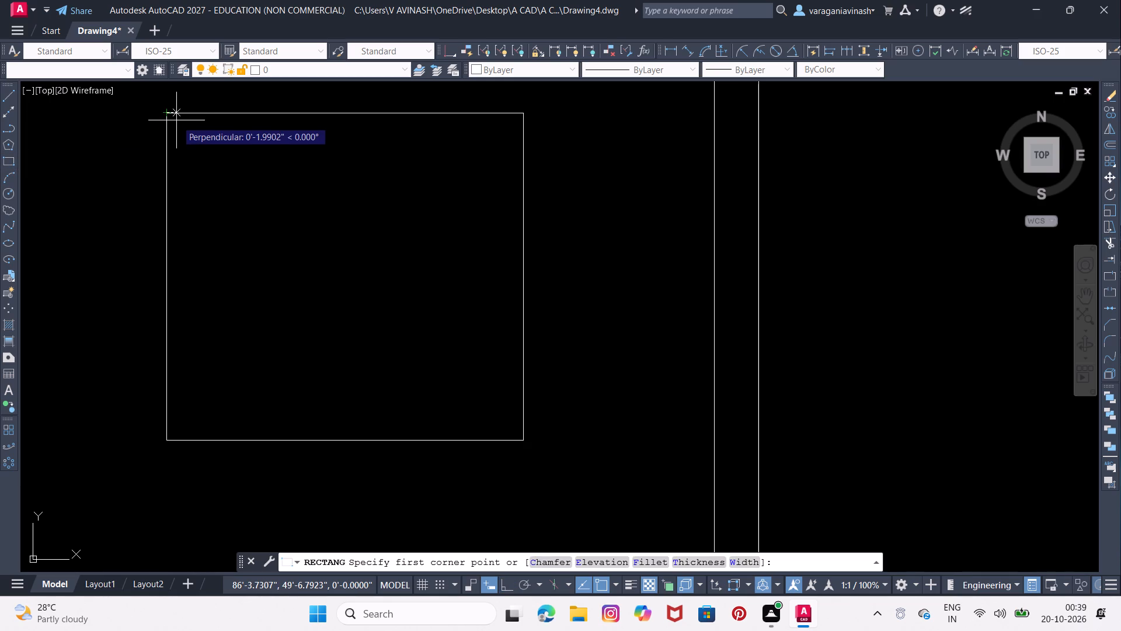
pyautogui.click(176, 123)
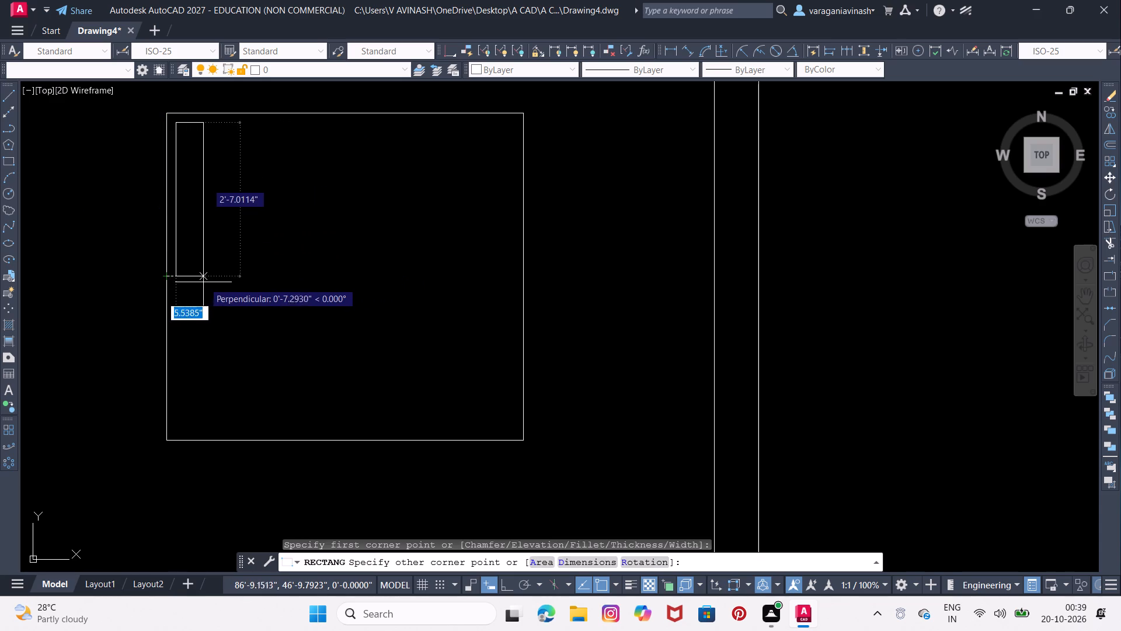
pyautogui.click(237, 267)
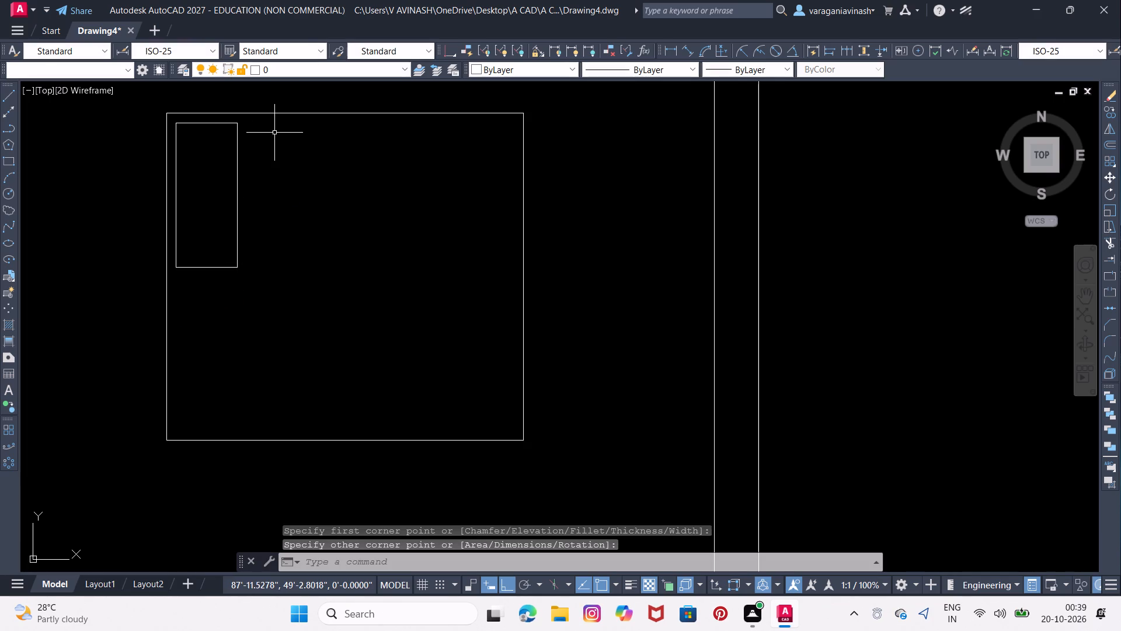
# Copy the small rectangle about 2'-9" straight down to the outline's lower-left corner.
pyautogui.click(223, 124)
pyautogui.rightClick(223, 124)
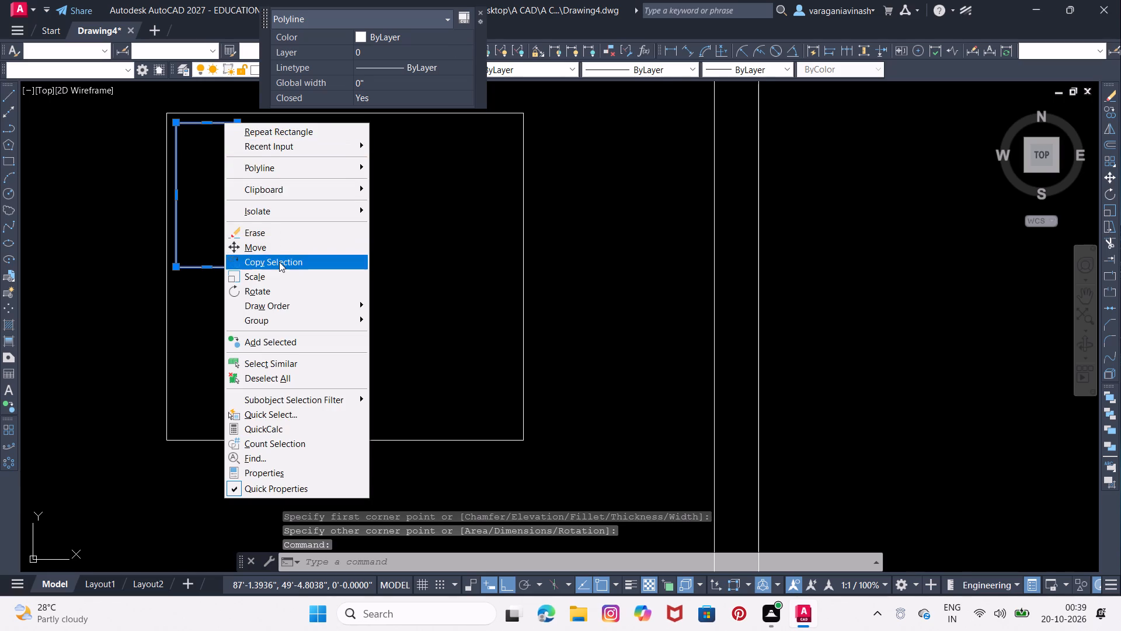
pyautogui.click(279, 262)
pyautogui.click(208, 126)
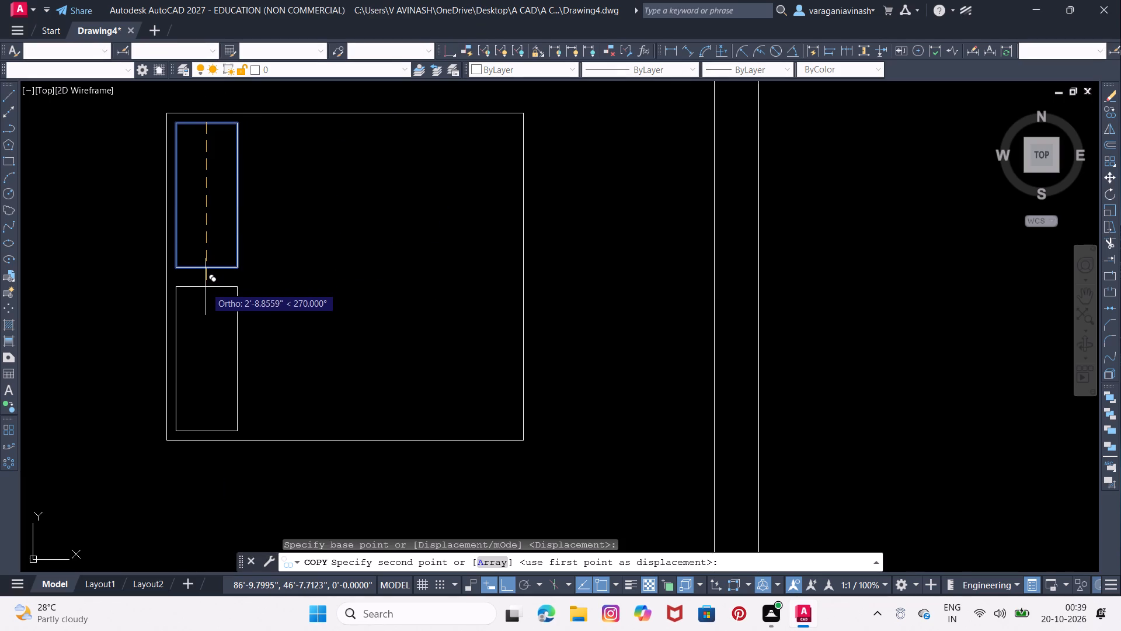
pyautogui.click(205, 287)
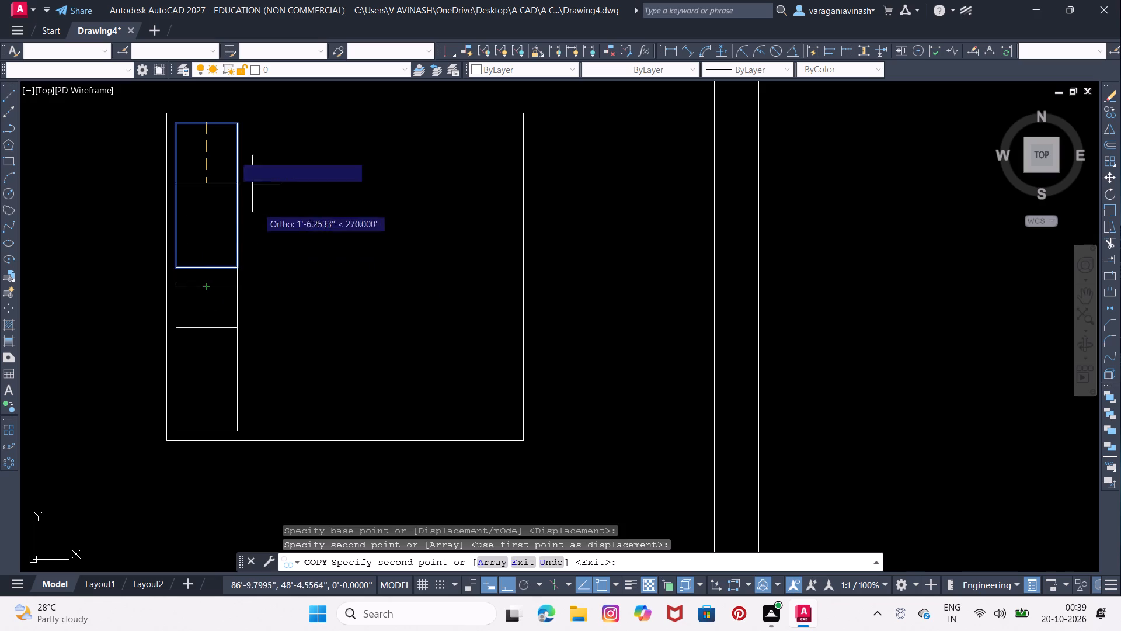
pyautogui.press('Escape')
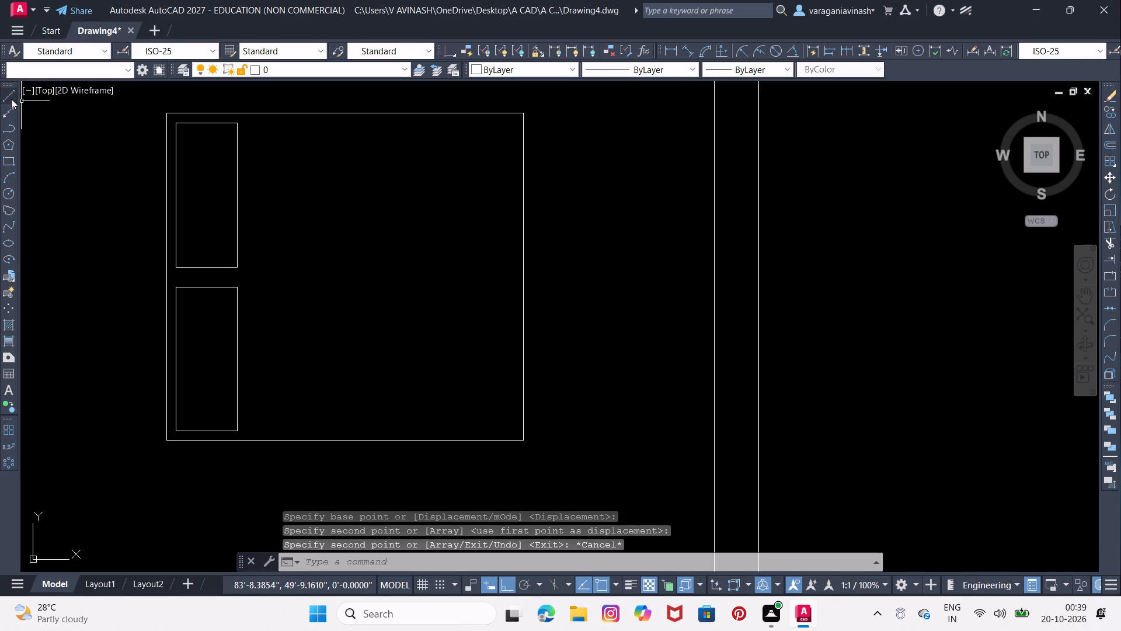
# Draw a vertical line from the outline's top edge to its bottom edge, just right of the two small rectangles.
pyautogui.click(11, 99)
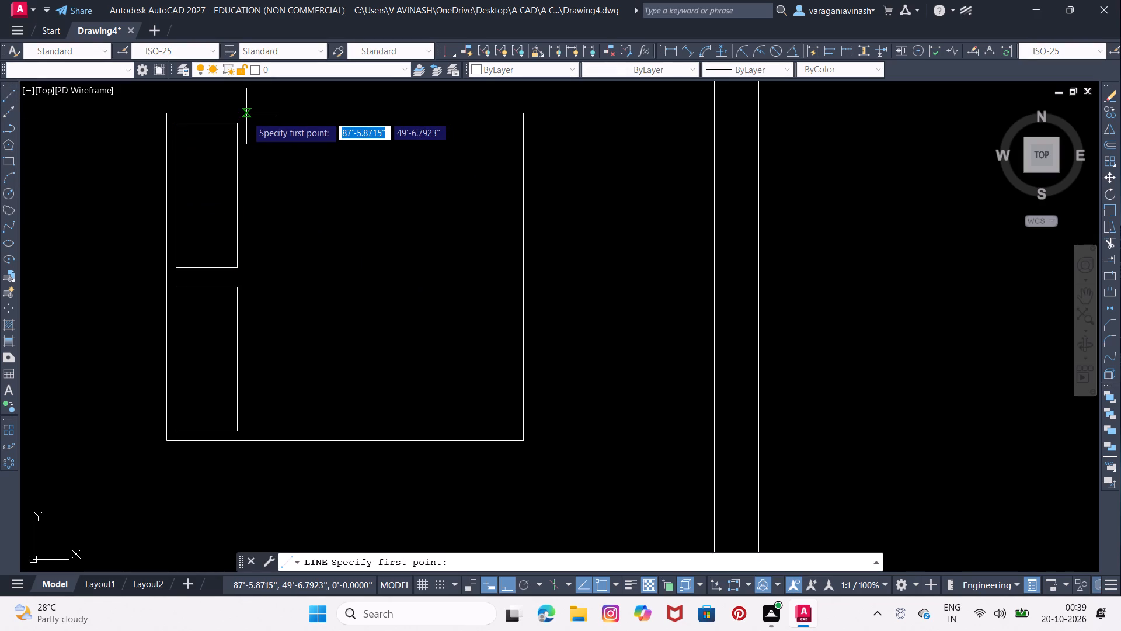
pyautogui.click(245, 116)
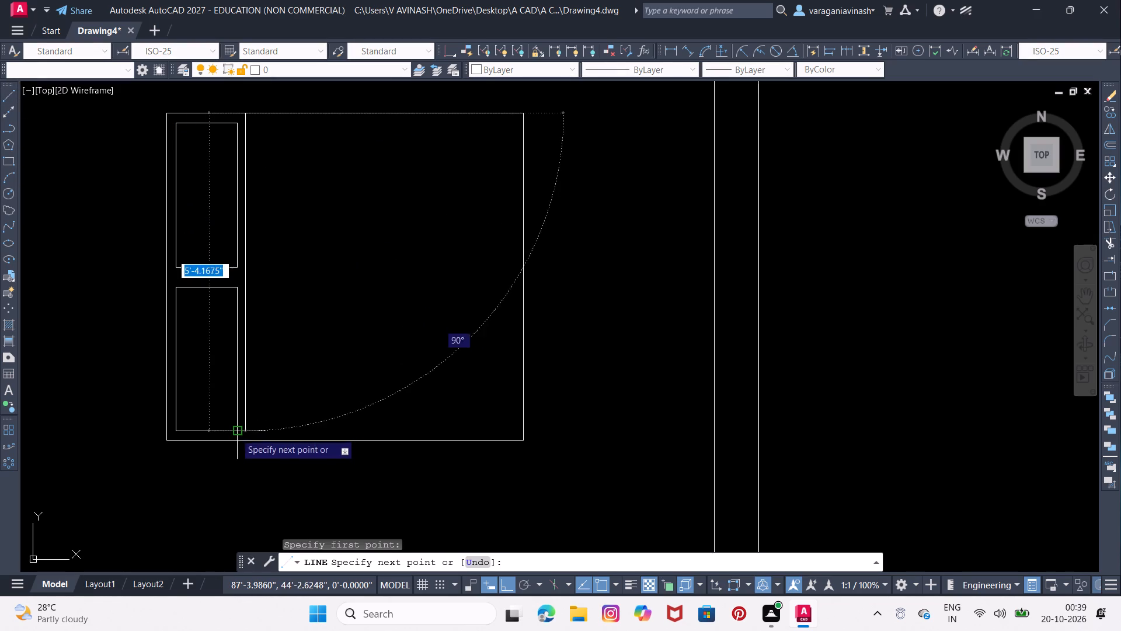
pyautogui.click(242, 442)
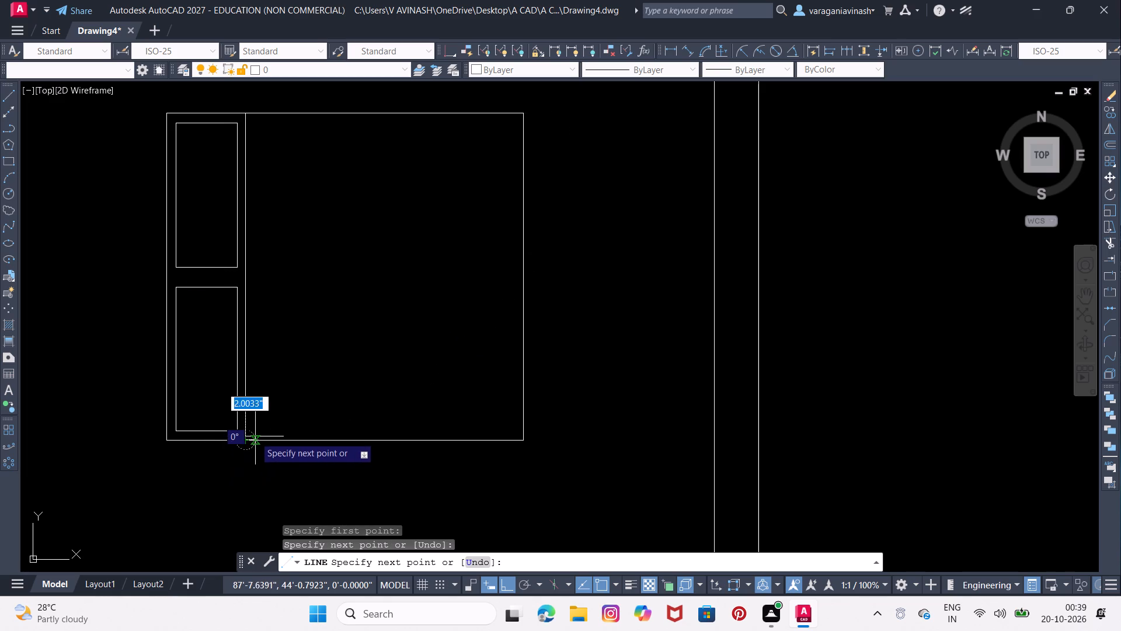
pyautogui.press('Escape')
pyautogui.press('Escape')
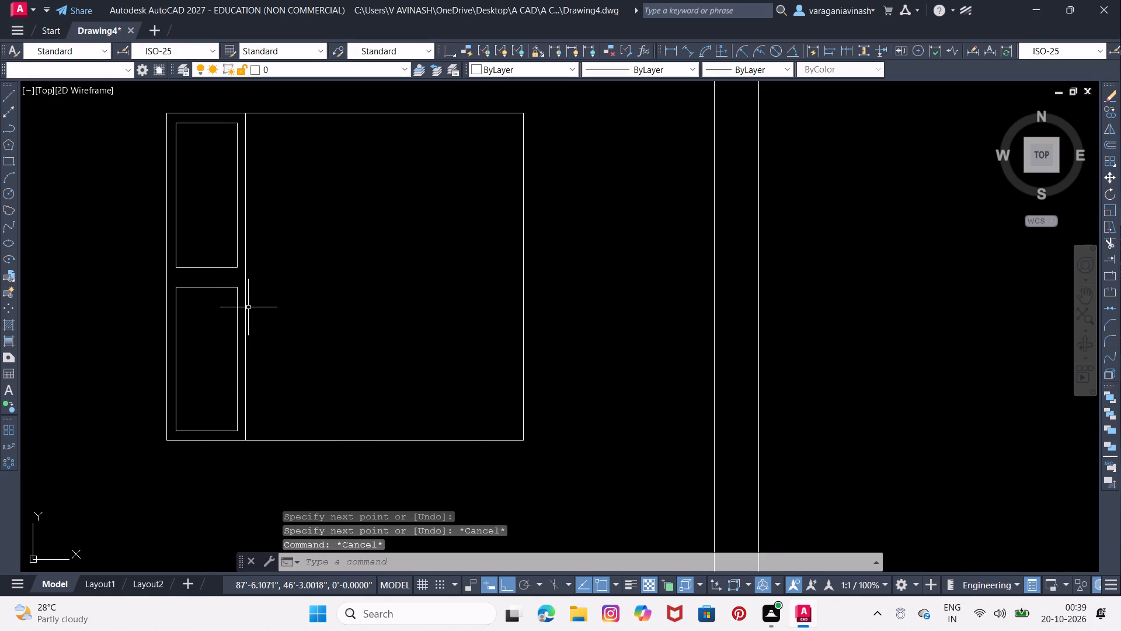
# With Ortho off, draw two slanted lines about 2'-10" long from the vertical line's midpoint to the outline's top and bottom edges.
pyautogui.click(2, 93)
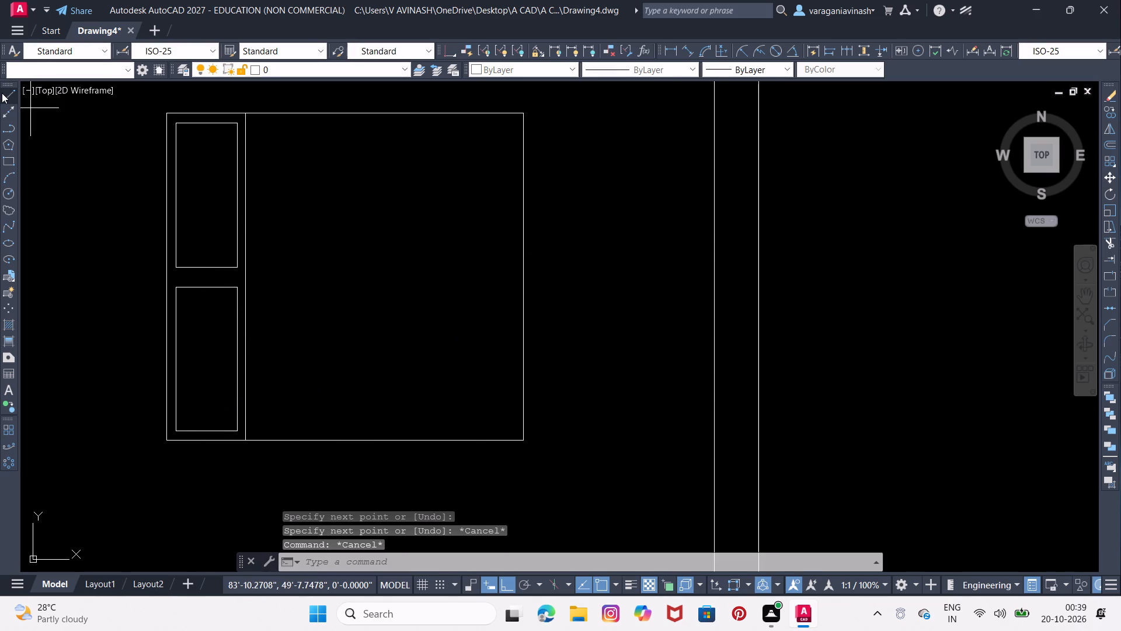
pyautogui.press('F8')
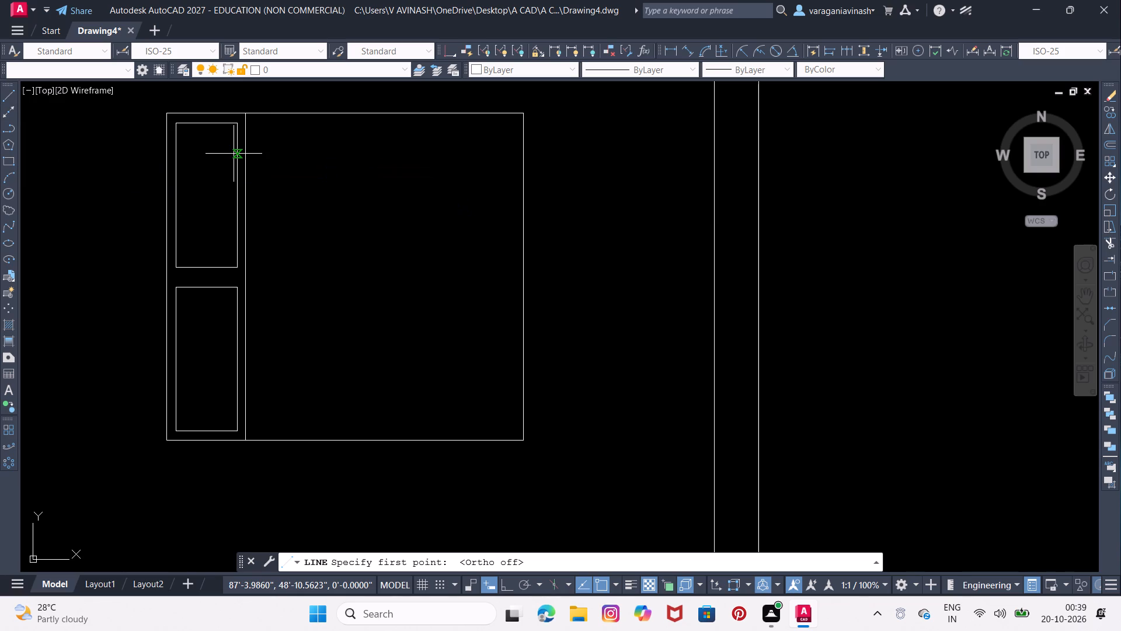
pyautogui.click(245, 278)
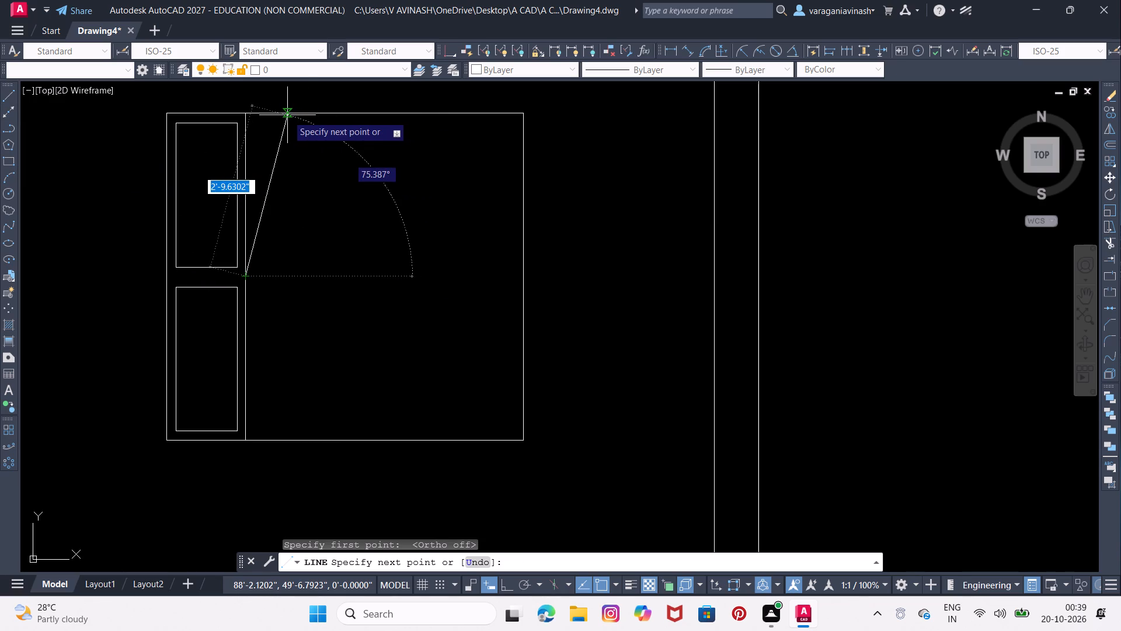
pyautogui.click(287, 115)
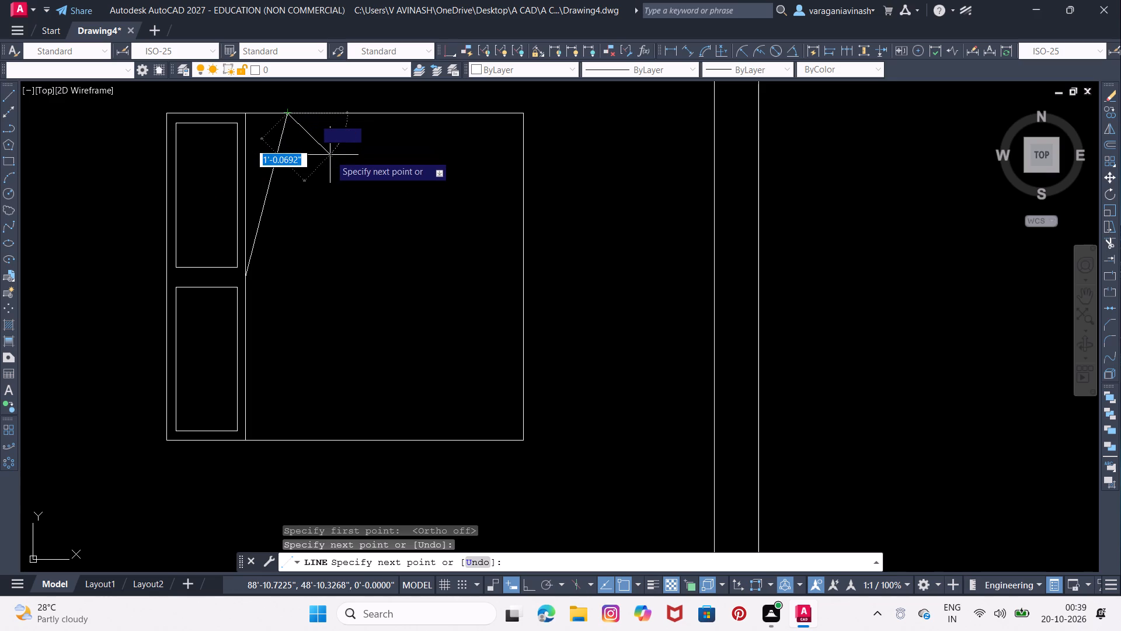
pyautogui.press('Escape')
pyautogui.rightClick(330, 155)
pyautogui.click(342, 164)
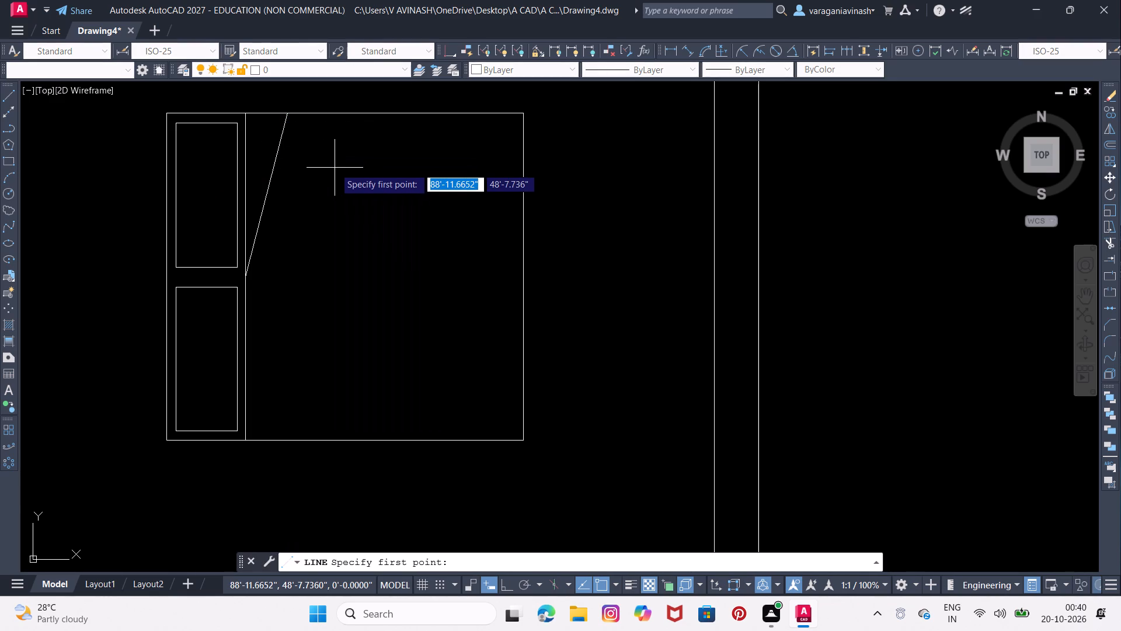
pyautogui.click(245, 273)
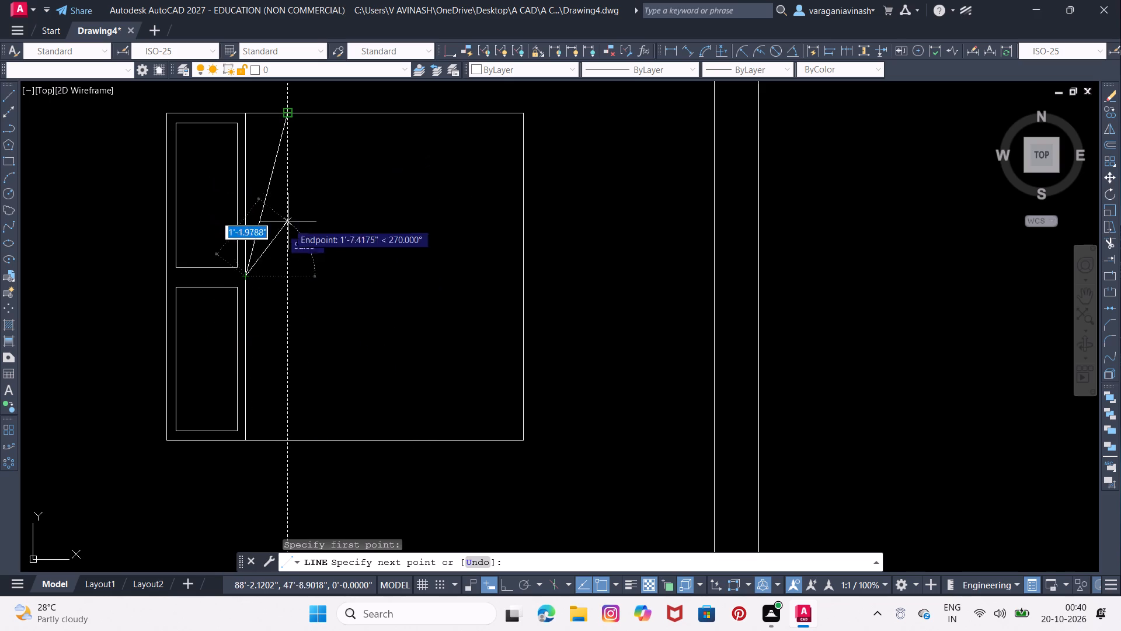
pyautogui.click(287, 437)
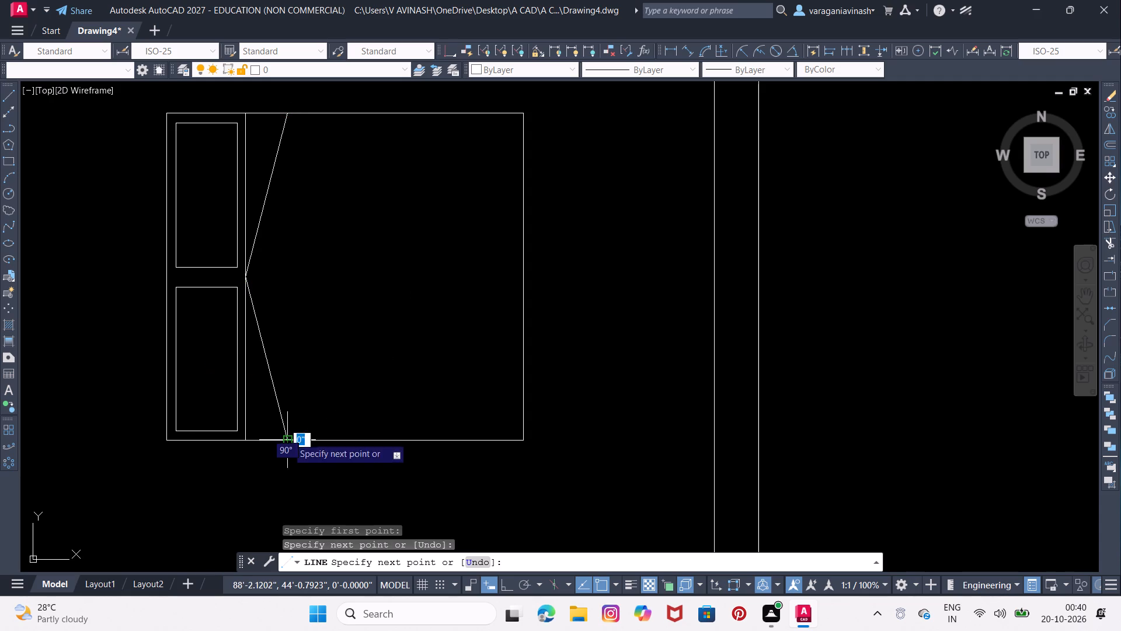
pyautogui.press('Escape')
# Draw a line triangle with its apex at the vertical divider's midpoint and a vertical side about 3'-2" long inside the bed outline.
pyautogui.rightClick(318, 268)
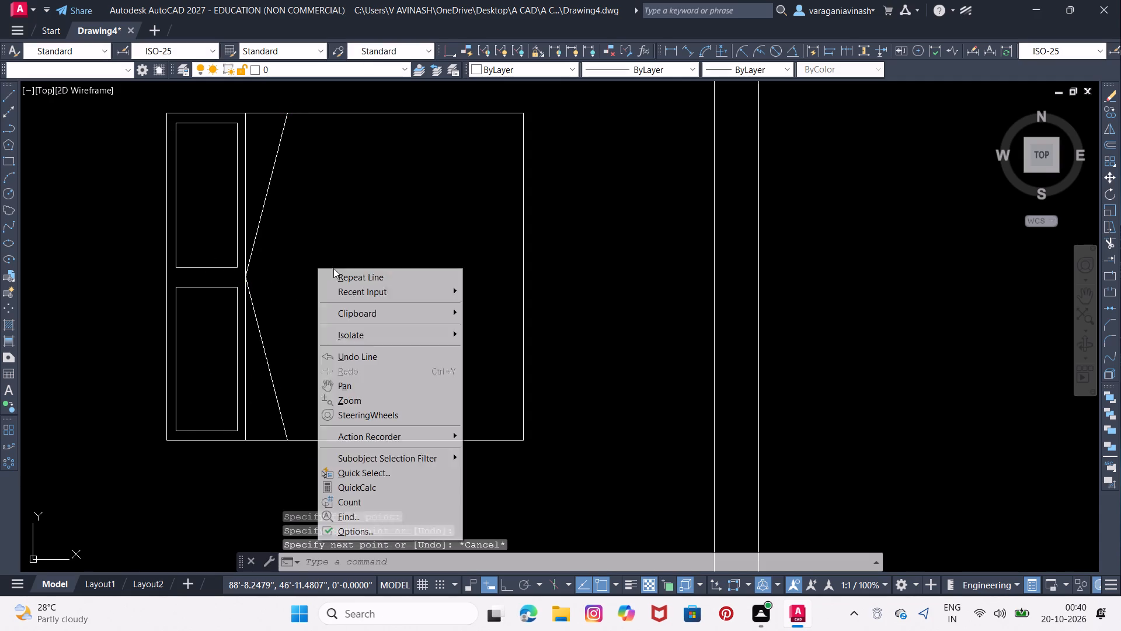
pyautogui.click(346, 278)
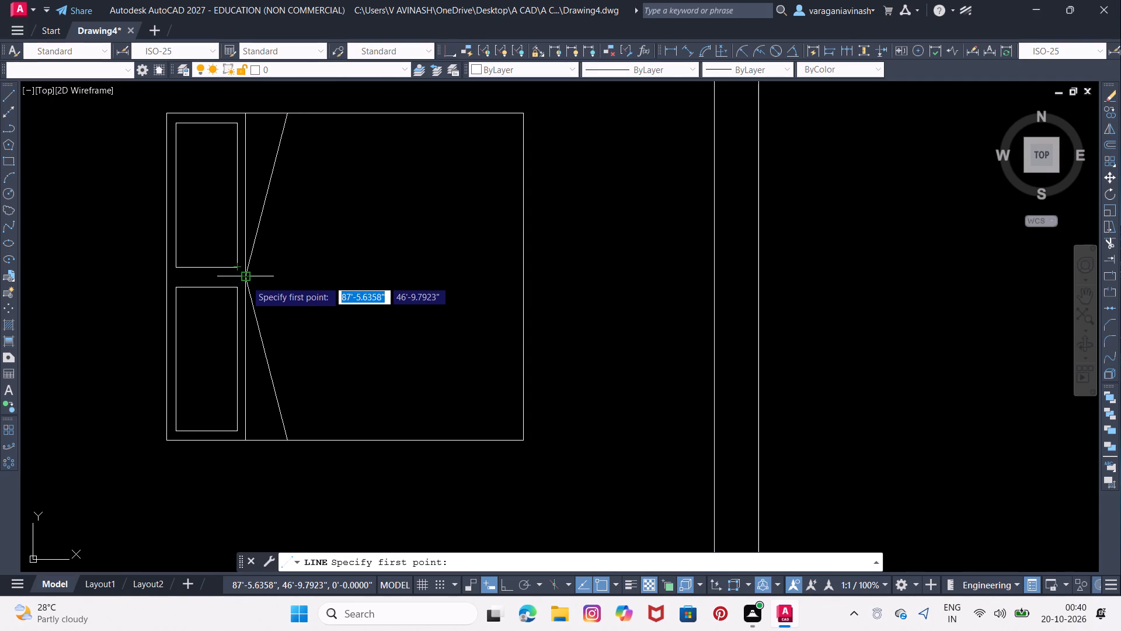
pyautogui.click(246, 280)
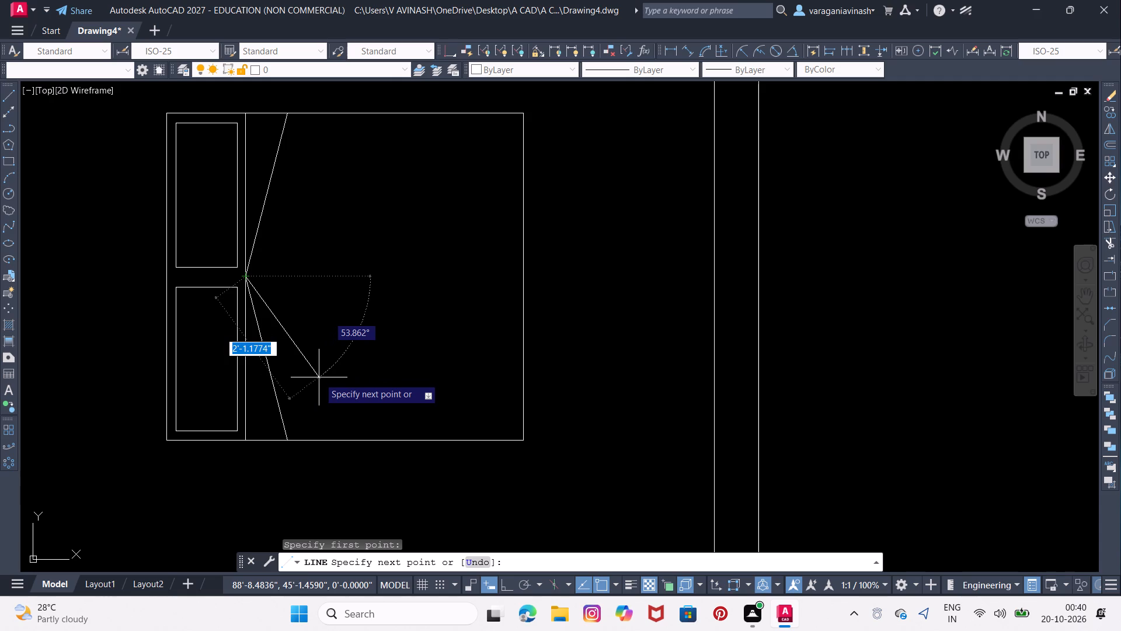
pyautogui.click(326, 380)
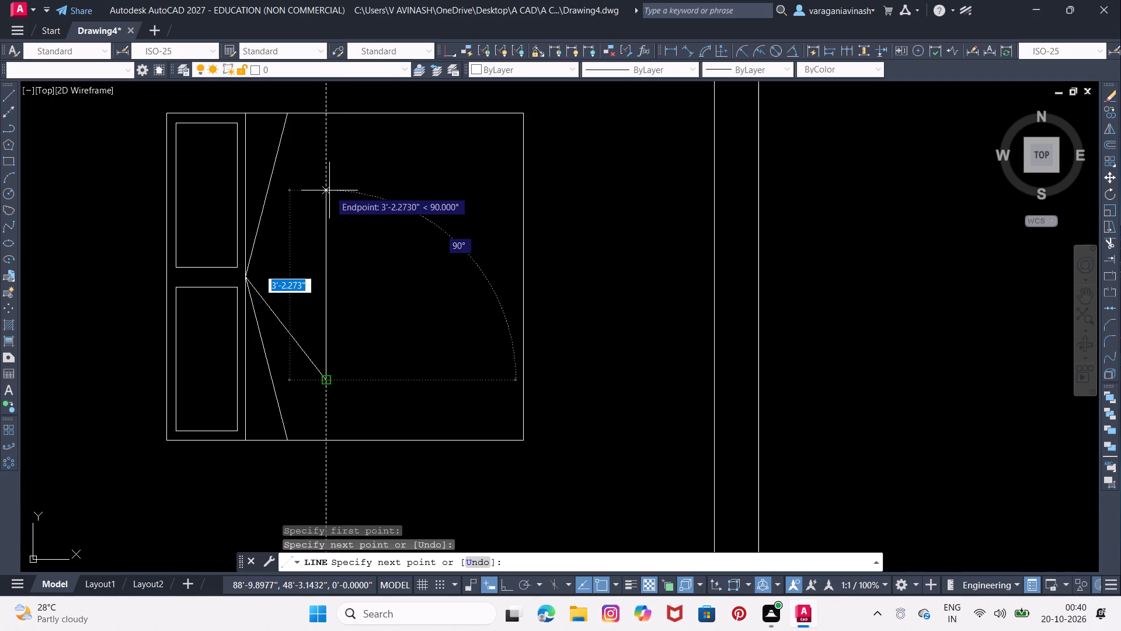
pyautogui.click(329, 190)
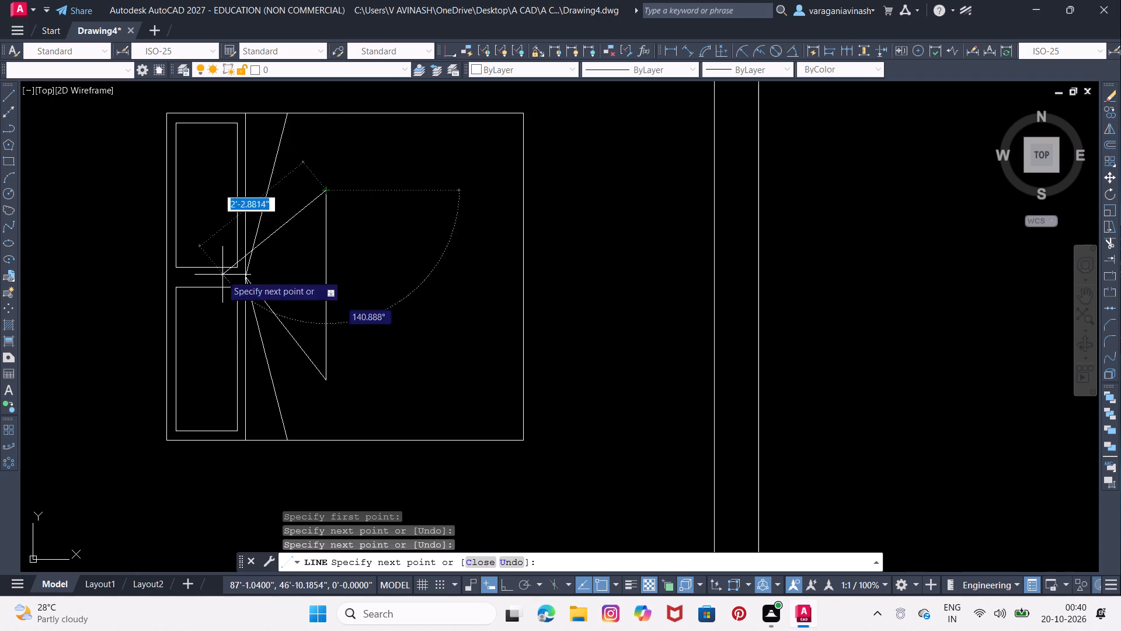
pyautogui.click(249, 279)
pyautogui.press('Escape')
pyautogui.press('Escape')
# Erase the triangle's vertical side, leaving its two slanted lines.
pyautogui.click(323, 256)
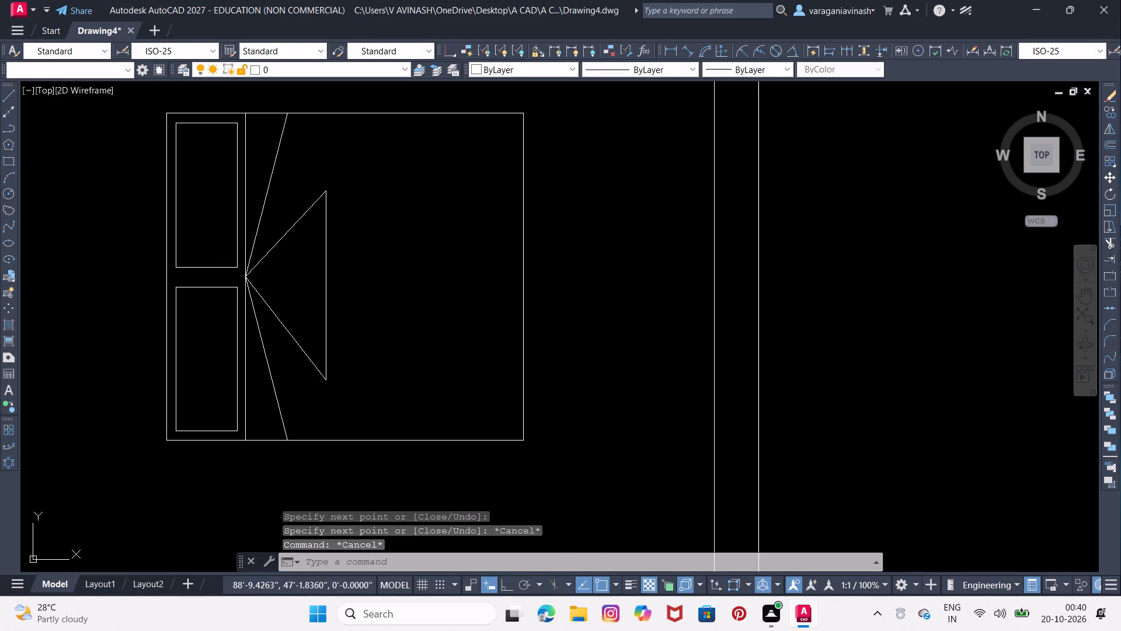
pyautogui.click(335, 254)
pyautogui.moveTo(335, 254); pyautogui.dragTo(324, 254)
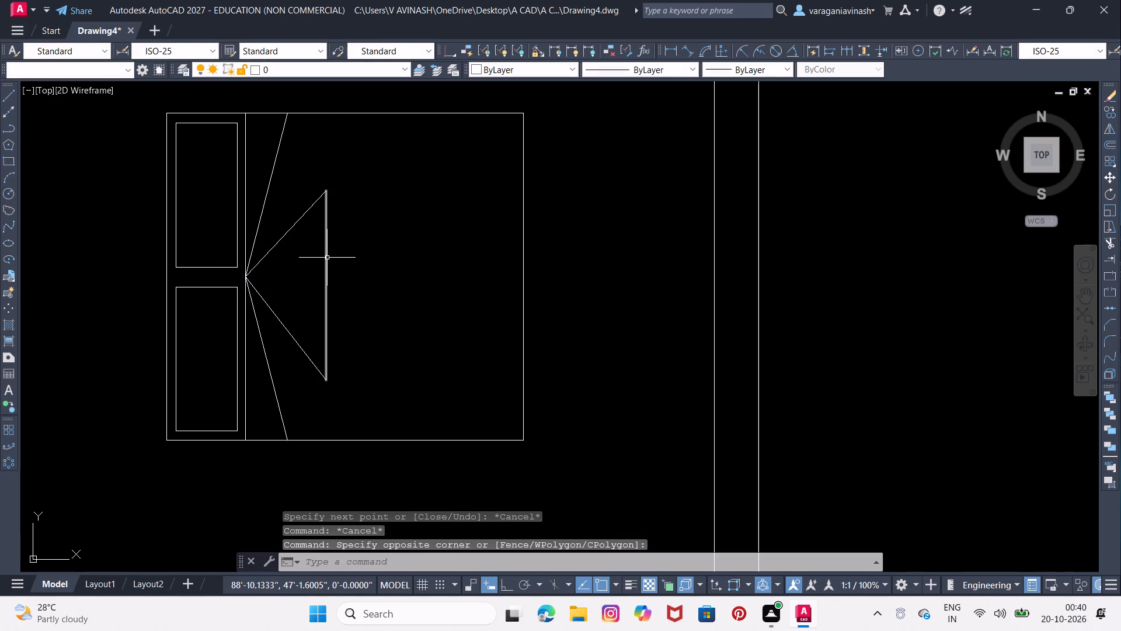
pyautogui.click(327, 258)
pyautogui.press('Delete')
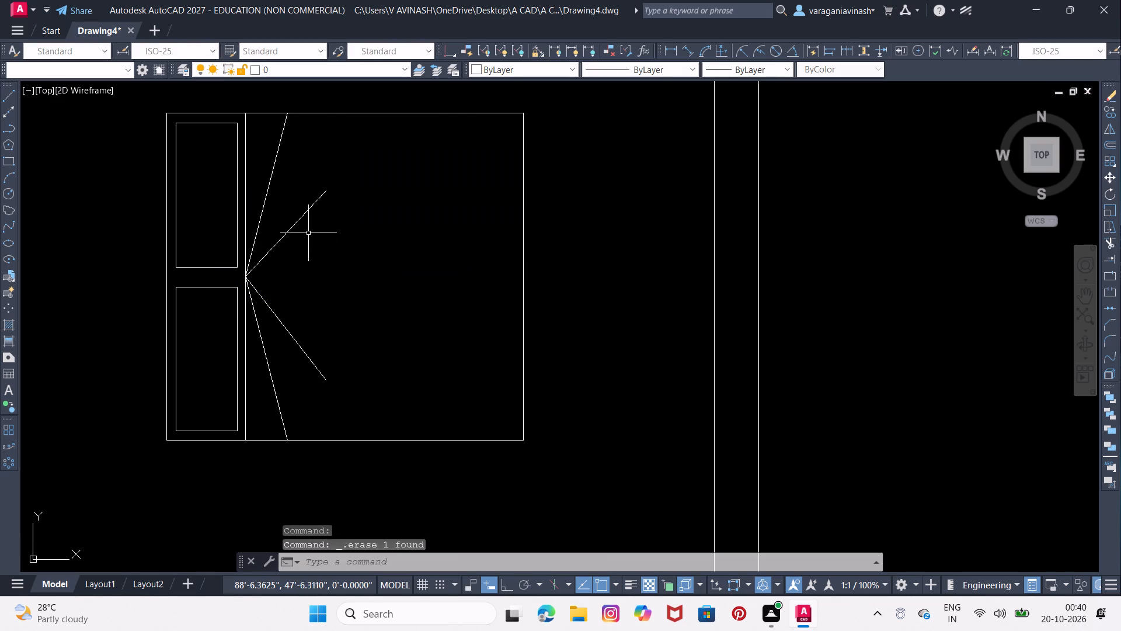
# Stretch the free end of the upper inner slanted line slightly outward, closer to the outline's top edge.
pyautogui.click(308, 212)
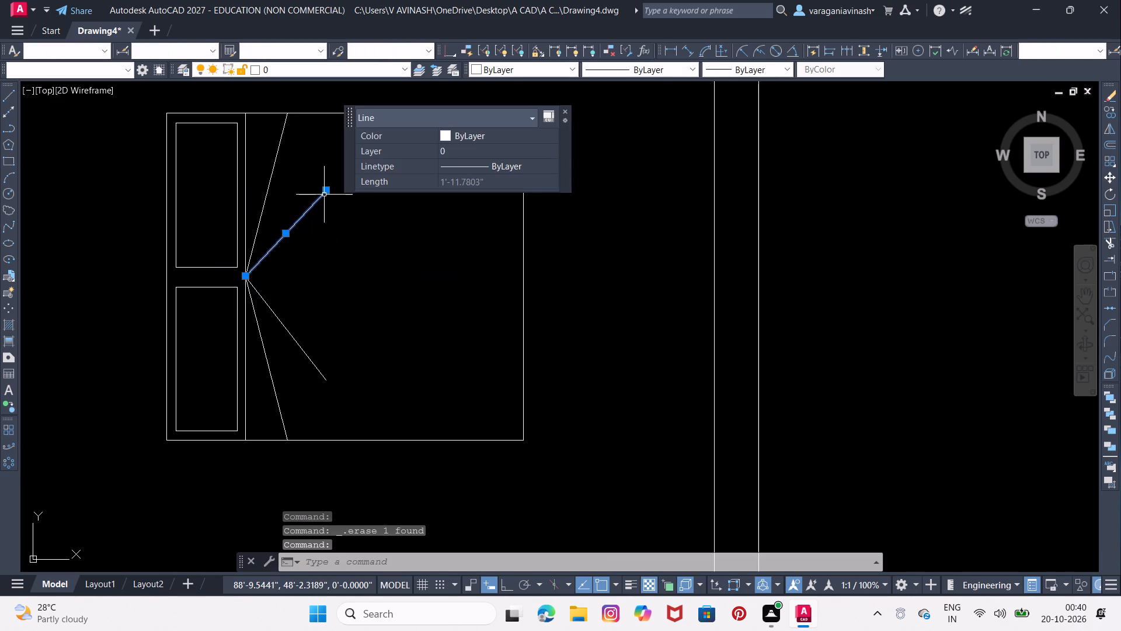
pyautogui.click(329, 189)
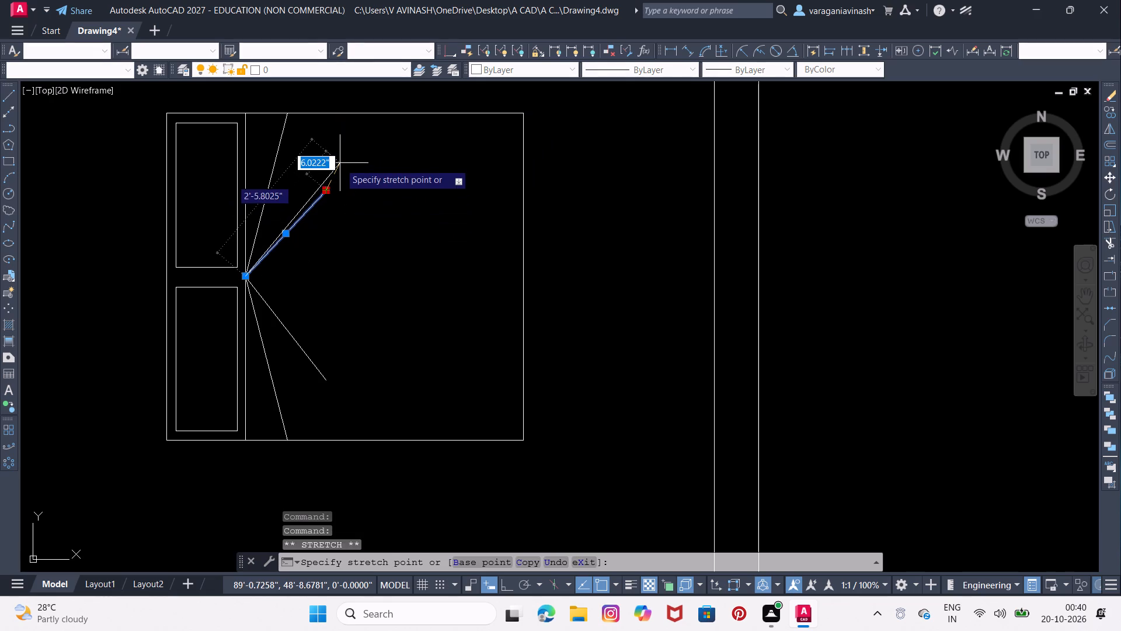
pyautogui.click(340, 163)
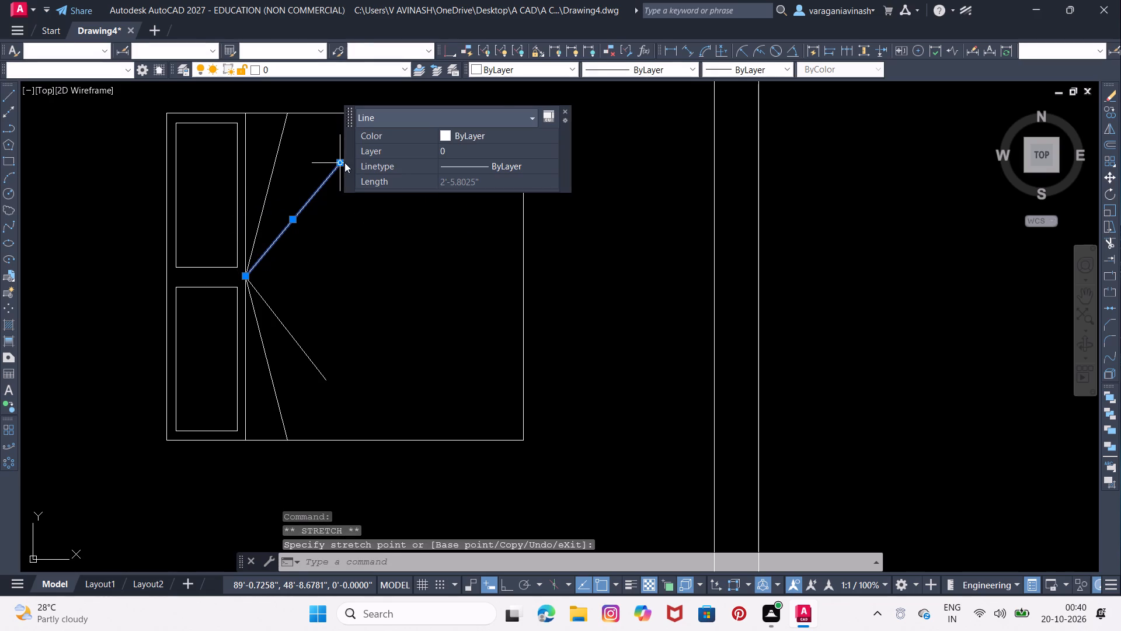
pyautogui.click(340, 165)
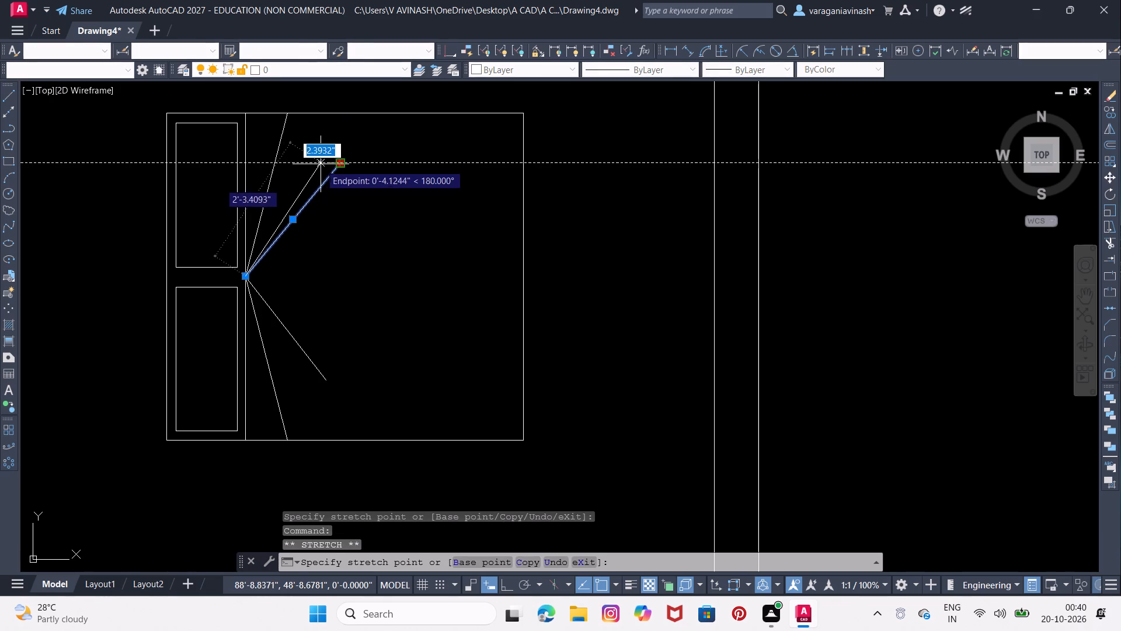
pyautogui.click(330, 167)
pyautogui.press('Escape')
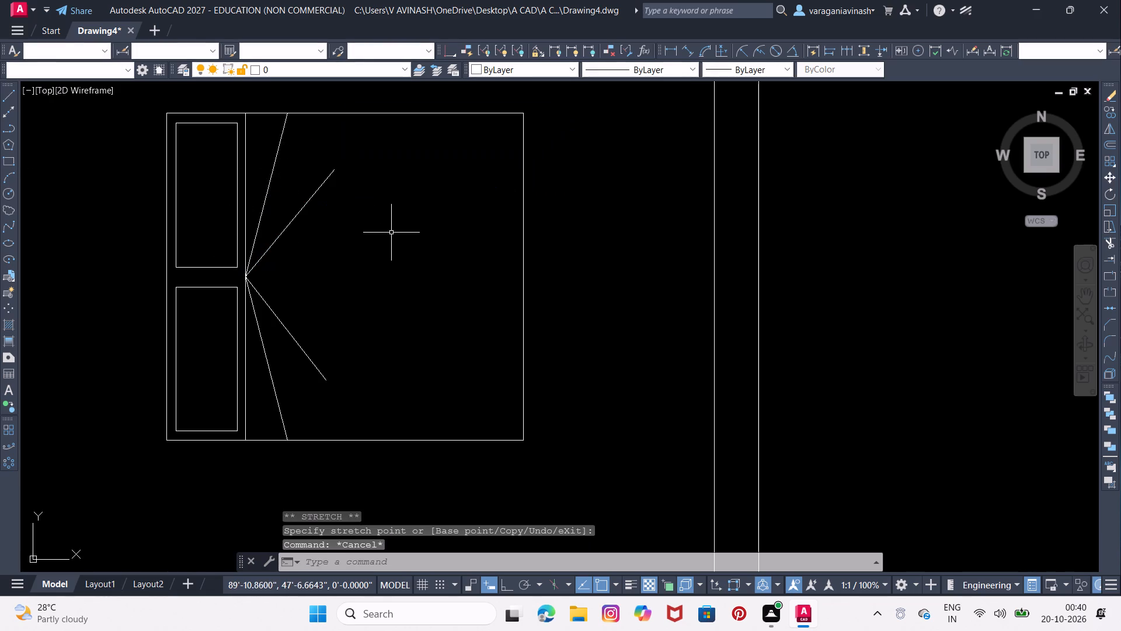
# Draw a three-point arc from the upper inner line's free end through the outer line's top end, ending above the outline.
pyautogui.click(5, 176)
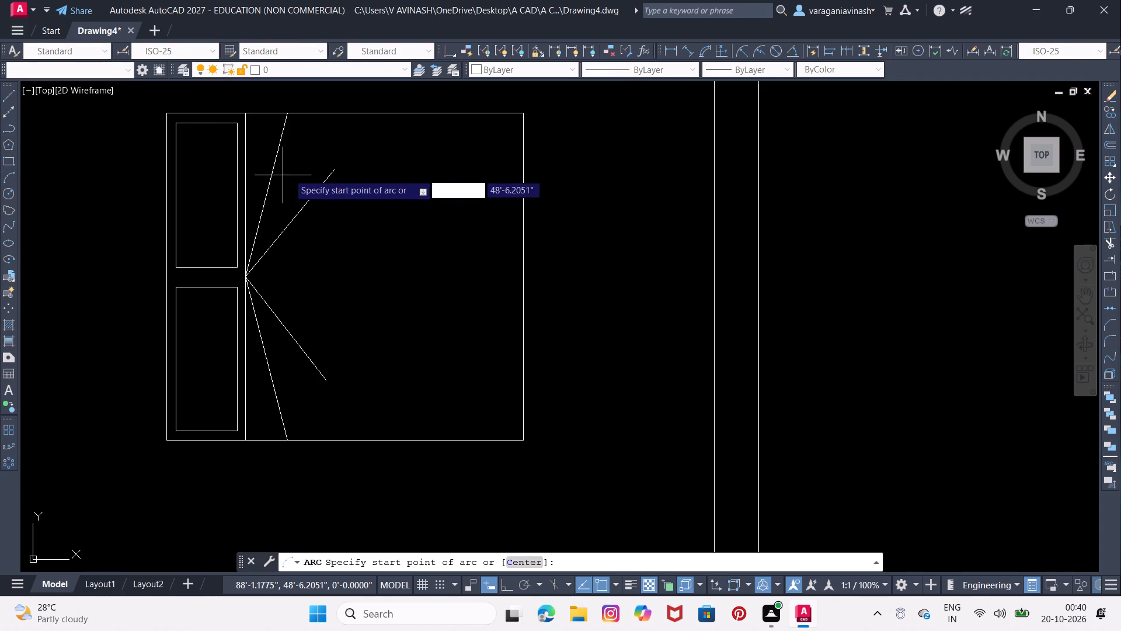
pyautogui.click(335, 172)
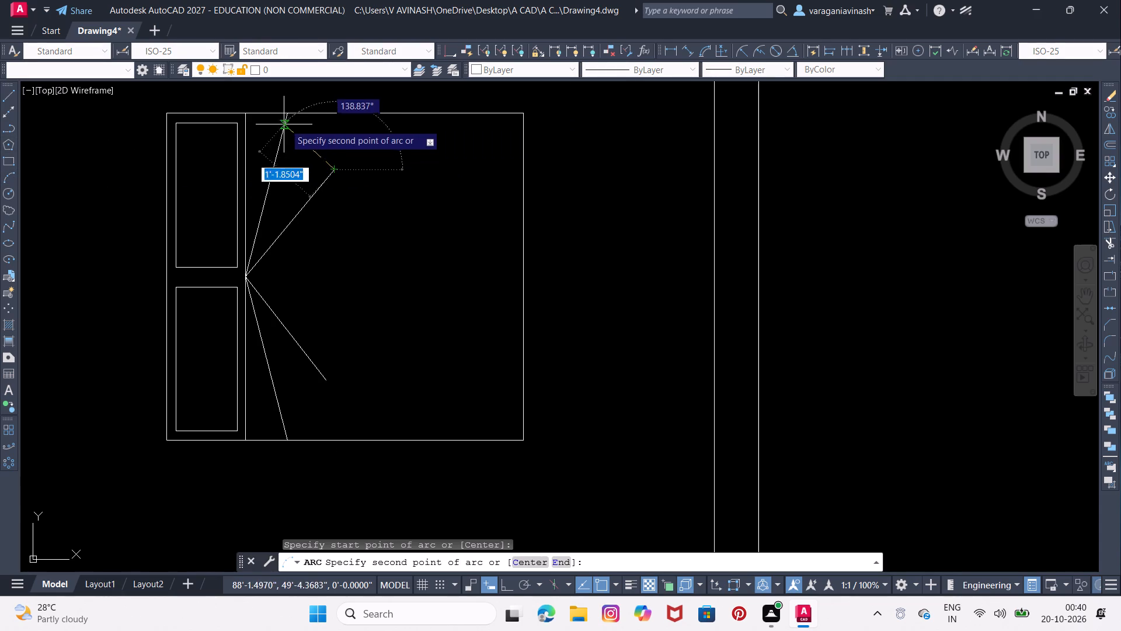
pyautogui.click(288, 116)
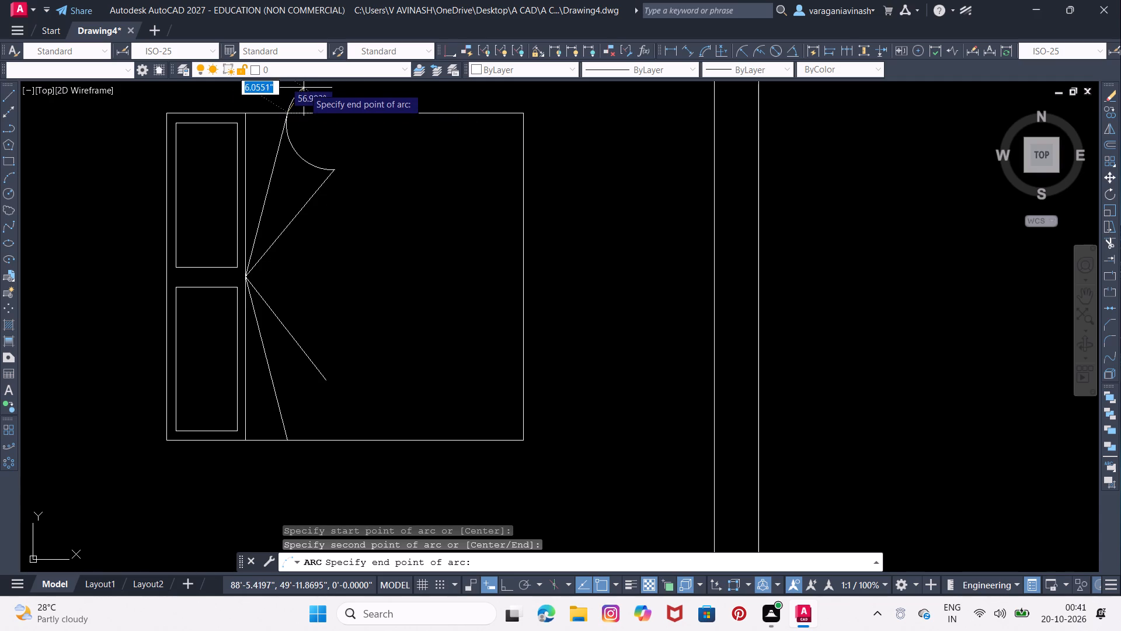
pyautogui.click(303, 88)
# Draw a three-point arc of about 9.2" radius from the lower inner line's free end through the outer line's bottom end, ending below the outline.
pyautogui.rightClick(343, 192)
pyautogui.click(355, 198)
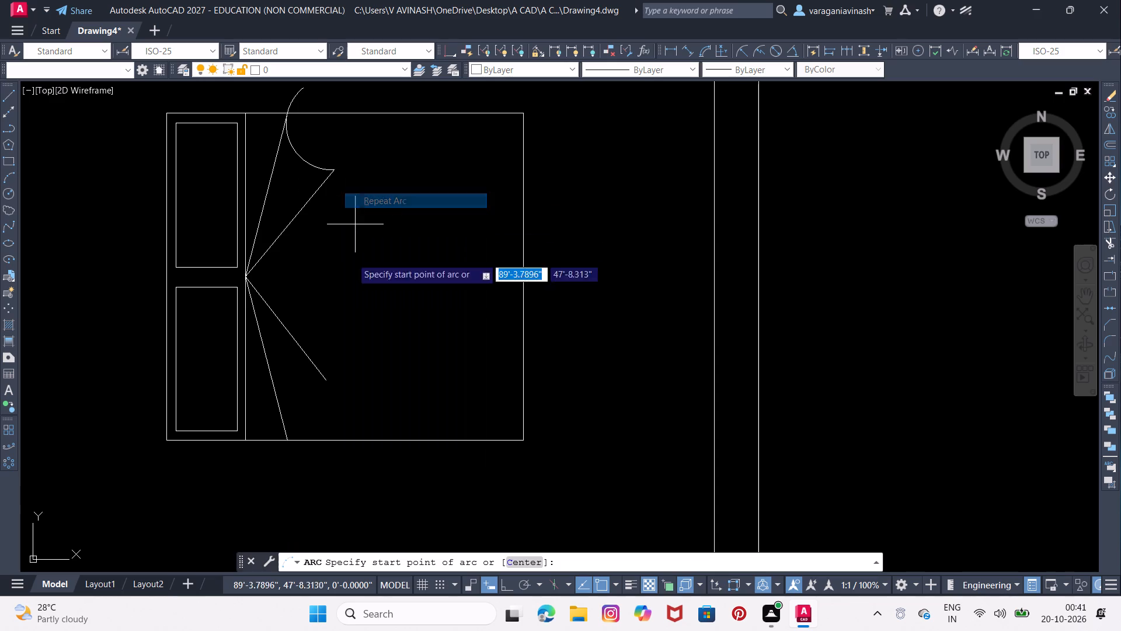
pyautogui.click(329, 376)
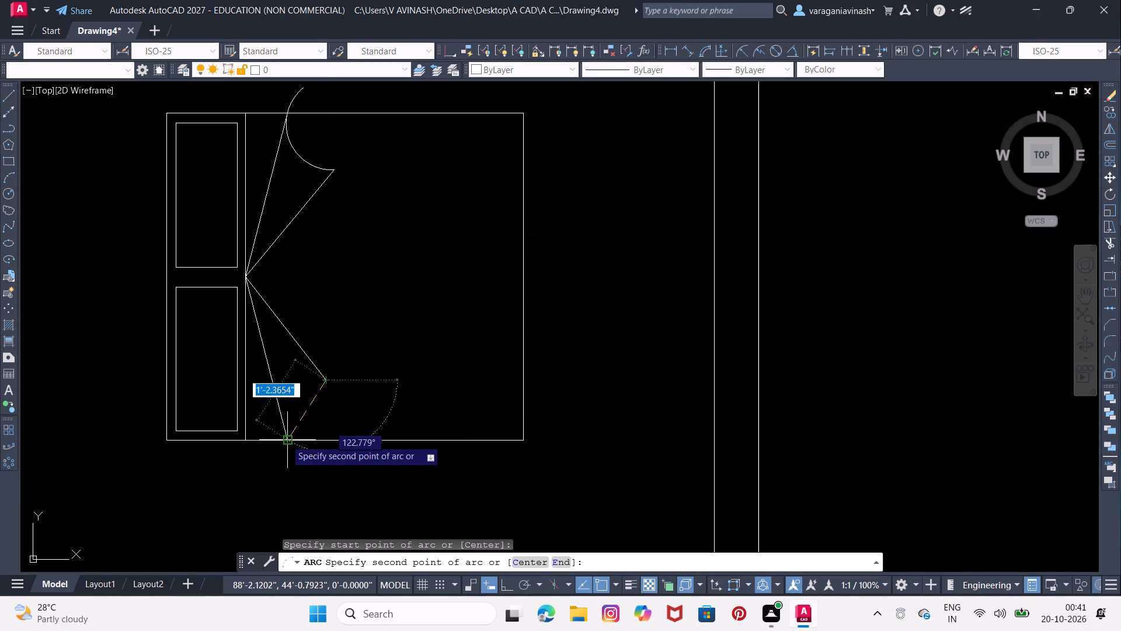
pyautogui.click(286, 439)
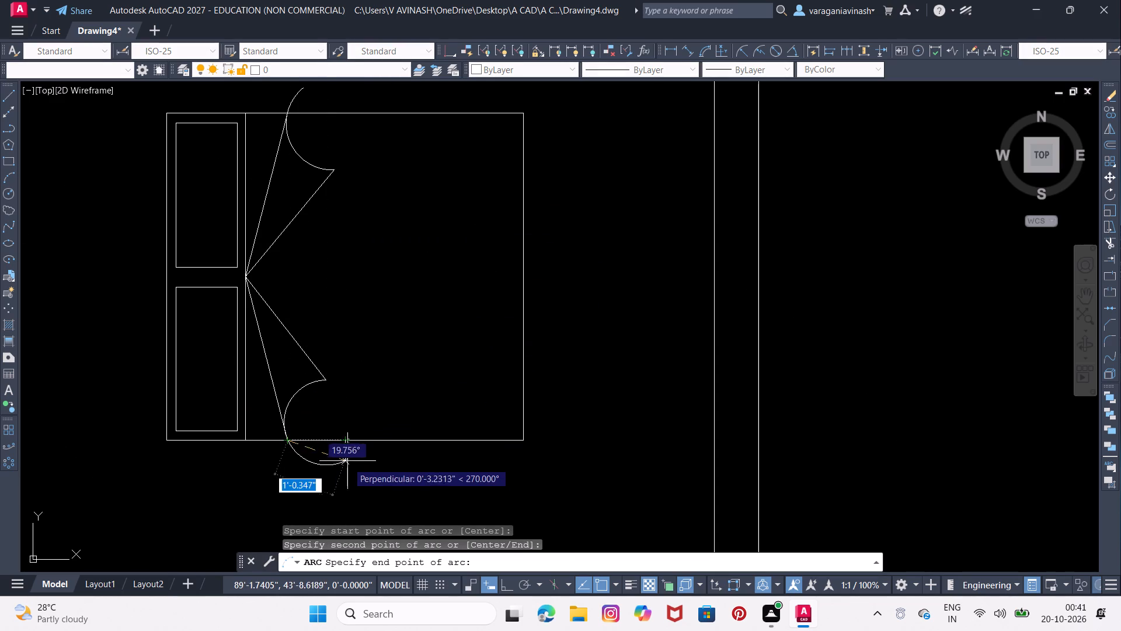
pyautogui.click(347, 469)
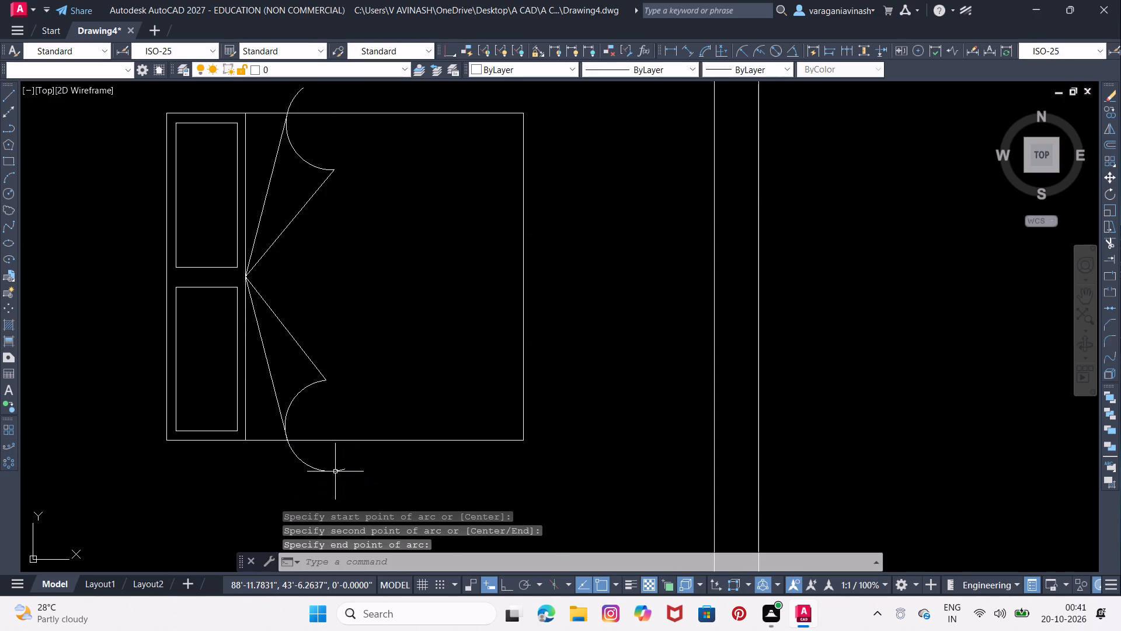
# Shorten the lower arc by stretching its outer end back to where the slanted line meets the outline's bottom edge.
pyautogui.click(335, 471)
pyautogui.click(343, 468)
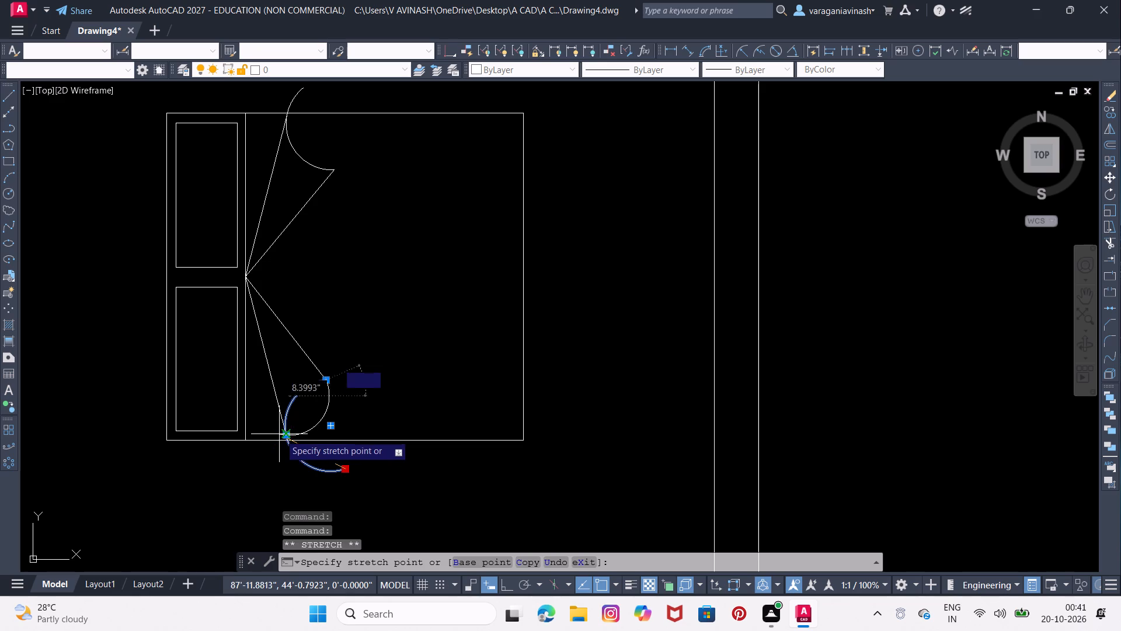
pyautogui.click(287, 438)
pyautogui.click(344, 468)
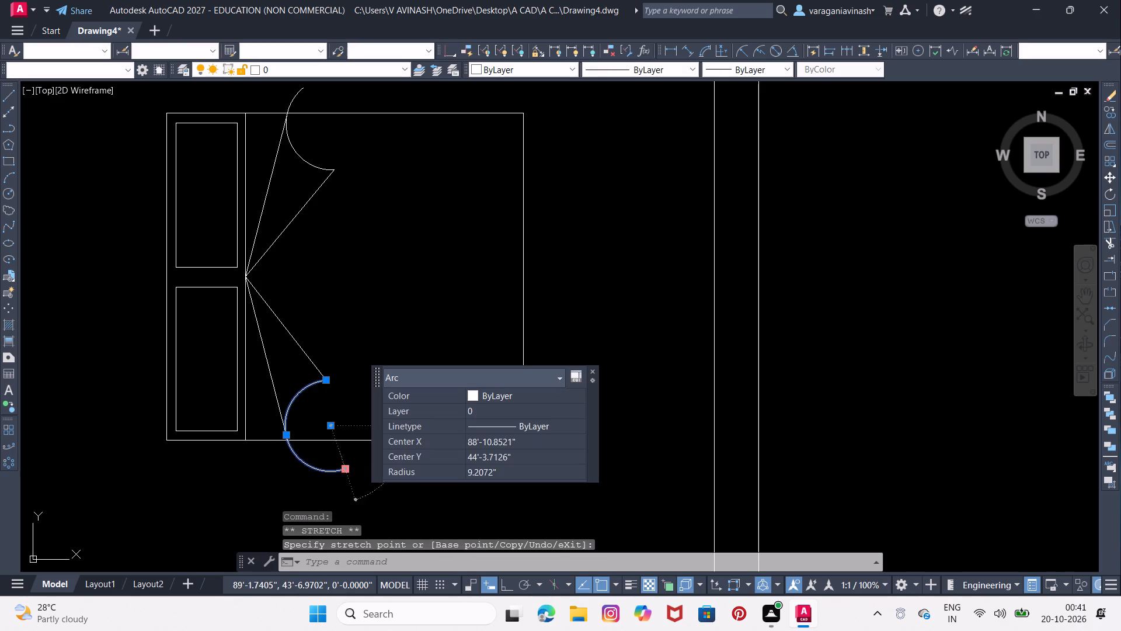
pyautogui.click(287, 444)
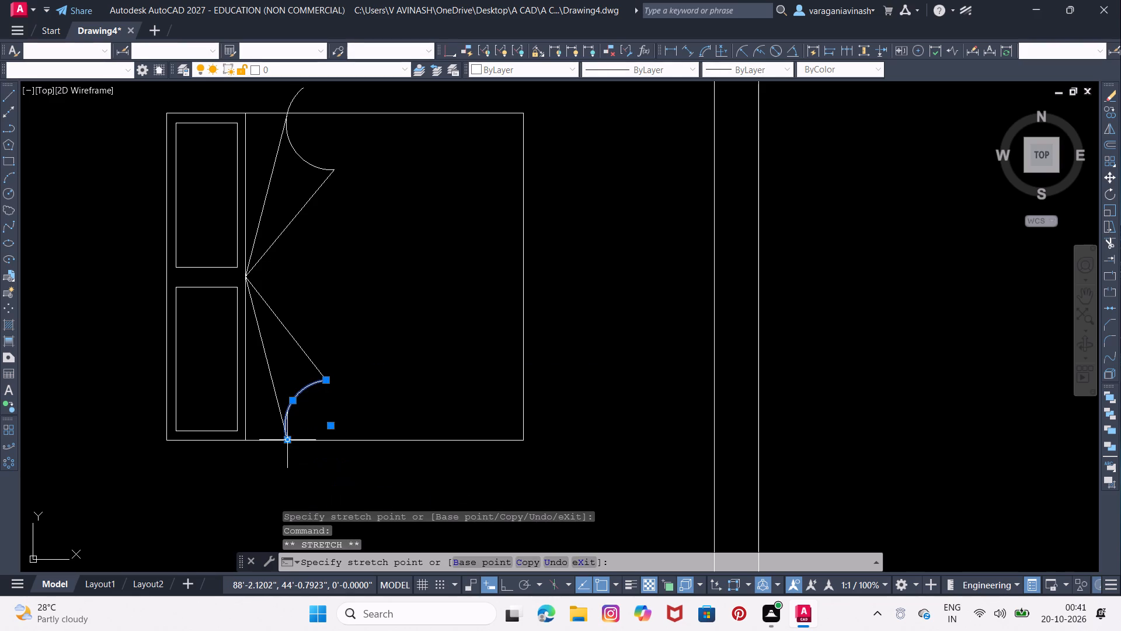
pyautogui.press('Escape')
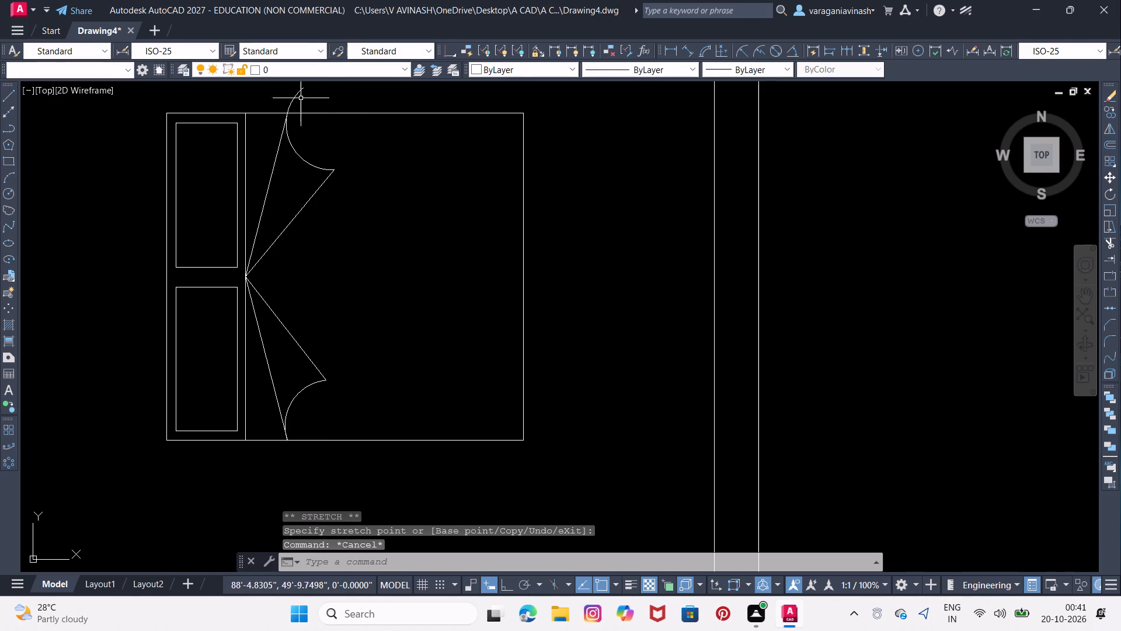
# Shorten the upper arc by stretching its outer end back to where the slanted line meets the outline's top edge.
pyautogui.click(299, 94)
pyautogui.click(304, 89)
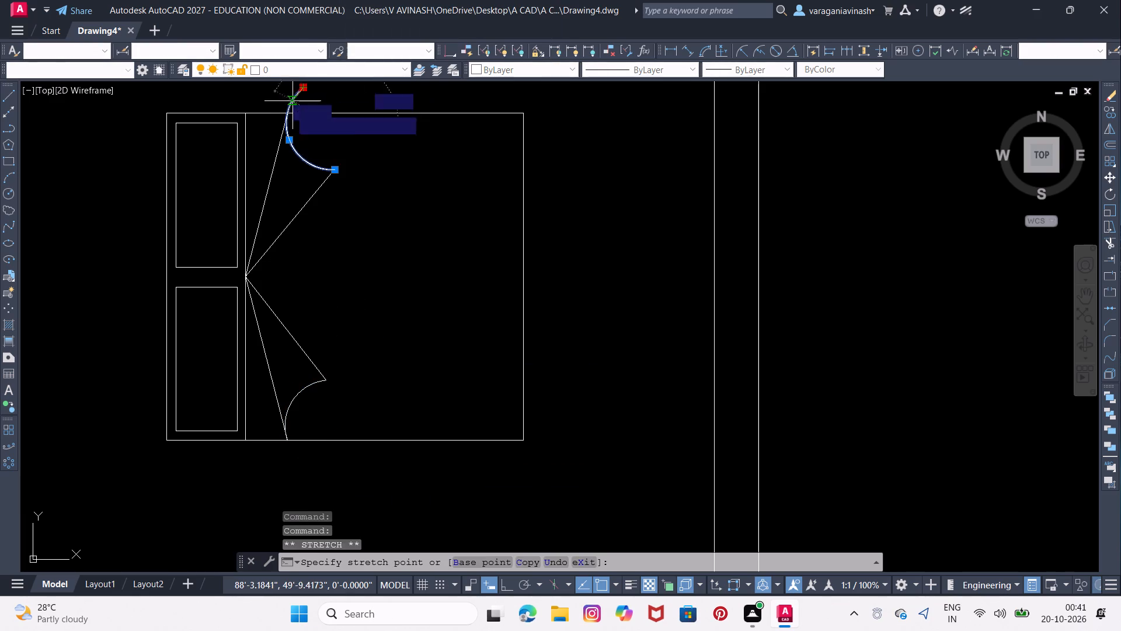
pyautogui.click(290, 112)
pyautogui.press('Escape')
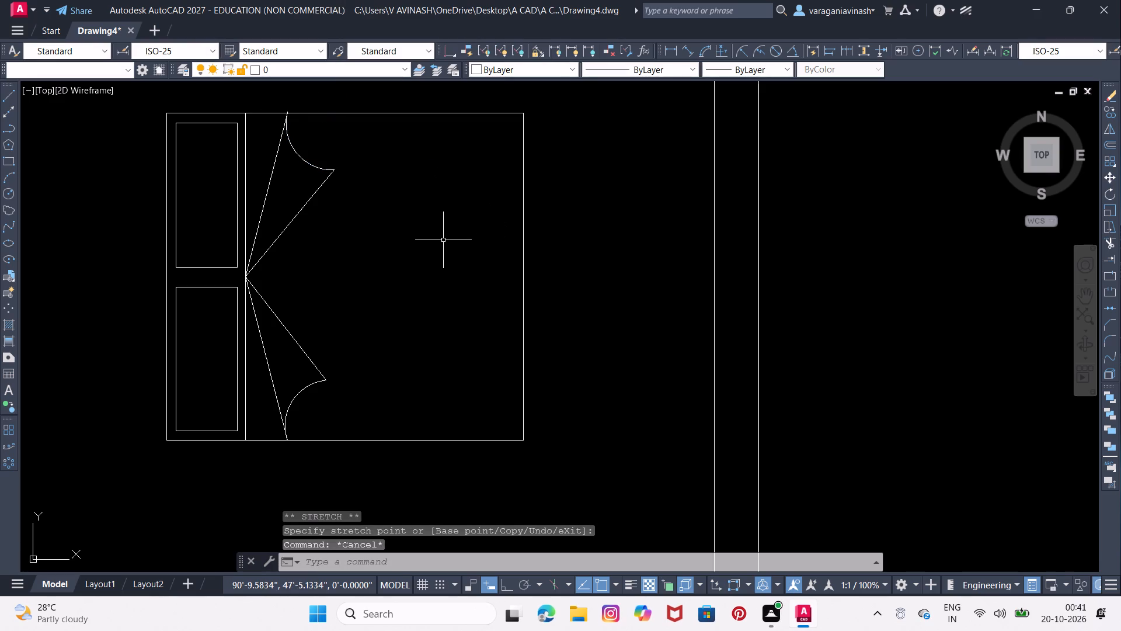
# Move the whole bed symbol into the lower-left room, just inside the room's left wall.
pyautogui.scroll(-1, 443, 240)
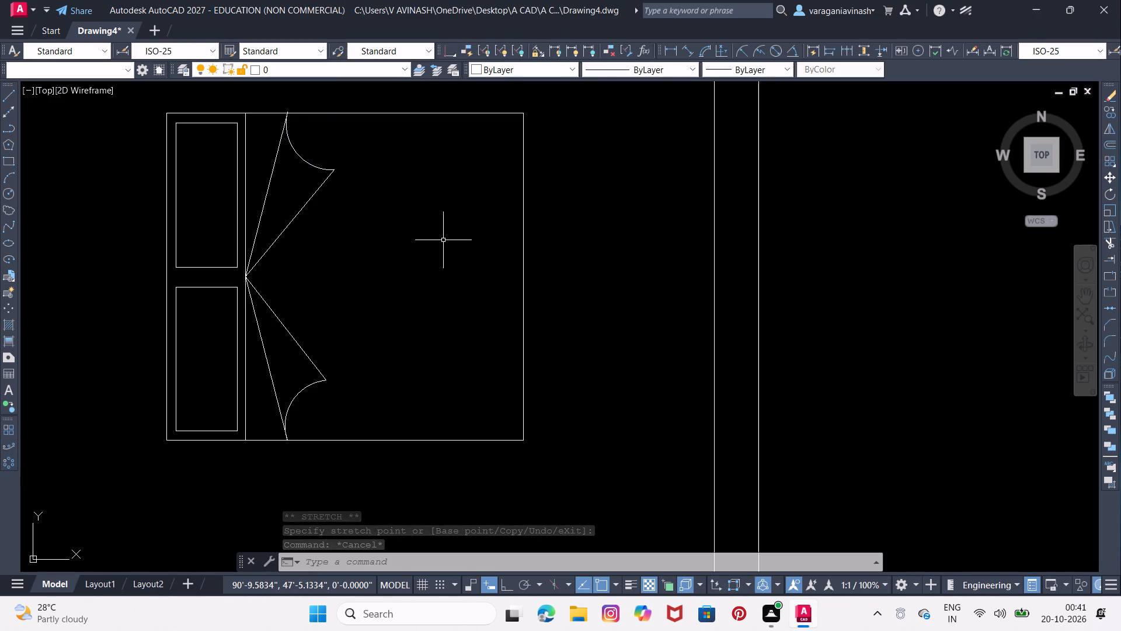
pyautogui.click(523, 156)
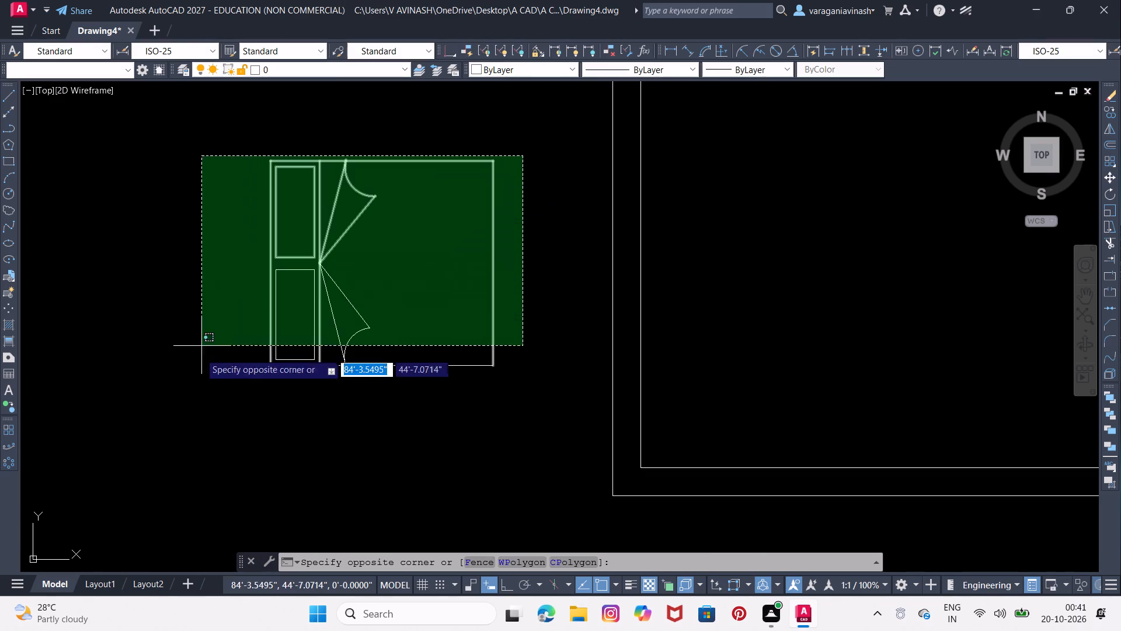
pyautogui.click(220, 407)
pyautogui.moveTo(419, 258); pyautogui.dragTo(322, 276, button='middle')
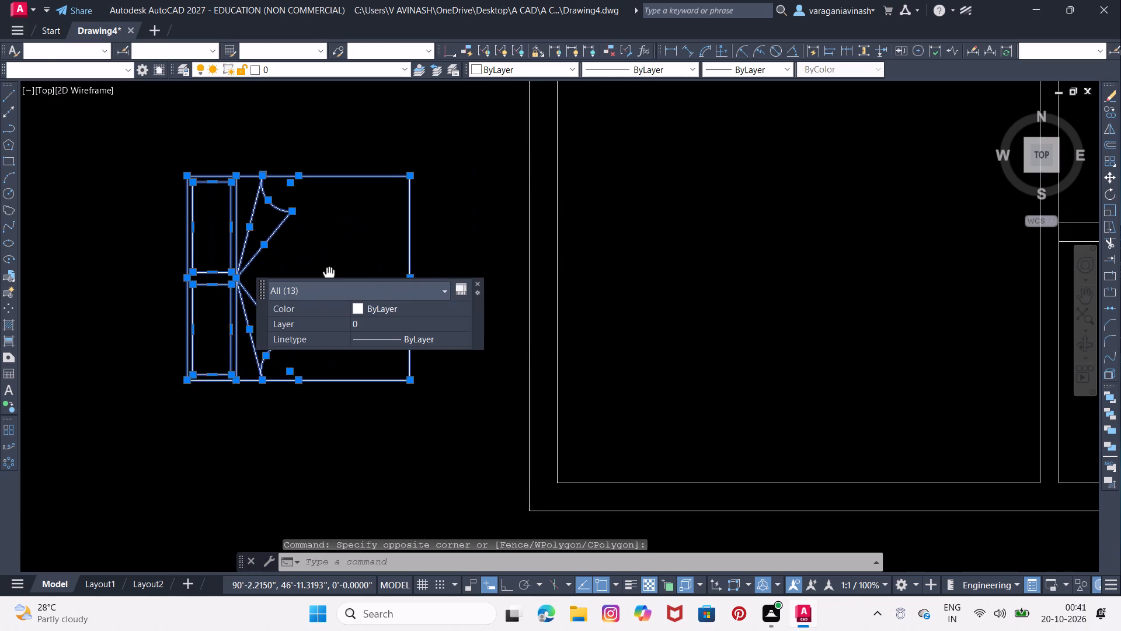
pyautogui.moveTo(322, 276); pyautogui.dragTo(308, 306, button='middle')
pyautogui.moveTo(223, 296); pyautogui.dragTo(226, 296, button='right')
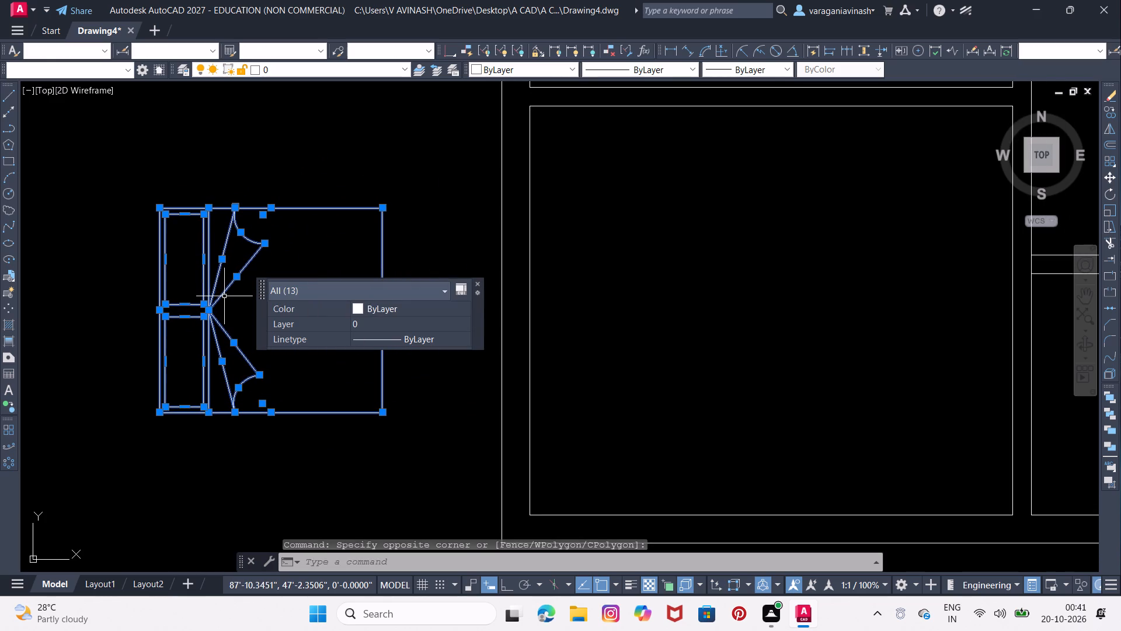
pyautogui.moveTo(226, 296); pyautogui.dragTo(603, 285, button='right')
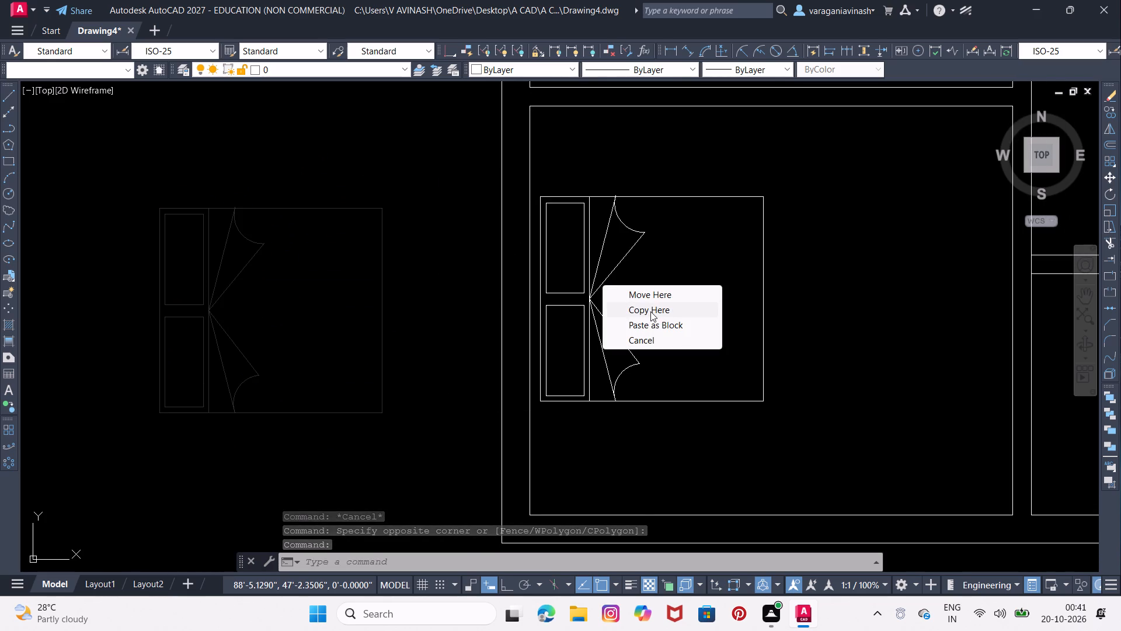
pyautogui.click(642, 293)
# Copy the whole bed symbol from the lower-left room into the room directly above it.
pyautogui.moveTo(784, 198); pyautogui.dragTo(752, 227, button='middle')
pyautogui.scroll(-2, 746, 228)
pyautogui.moveTo(743, 228); pyautogui.dragTo(671, 299, button='middle')
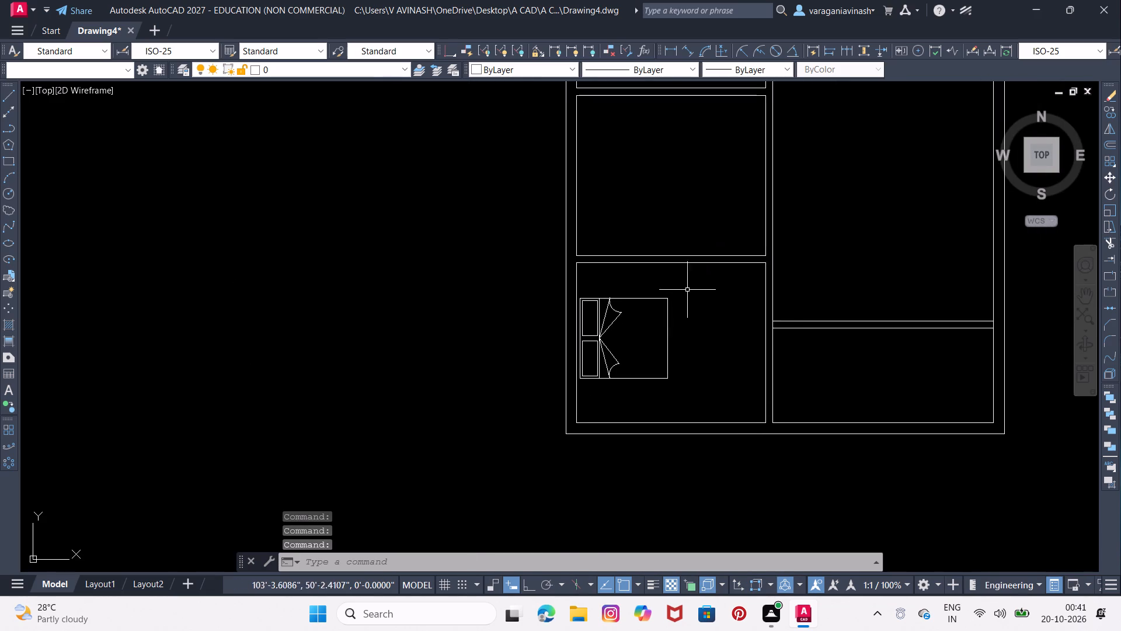
pyautogui.click(691, 287)
pyautogui.scroll(1, 582, 391)
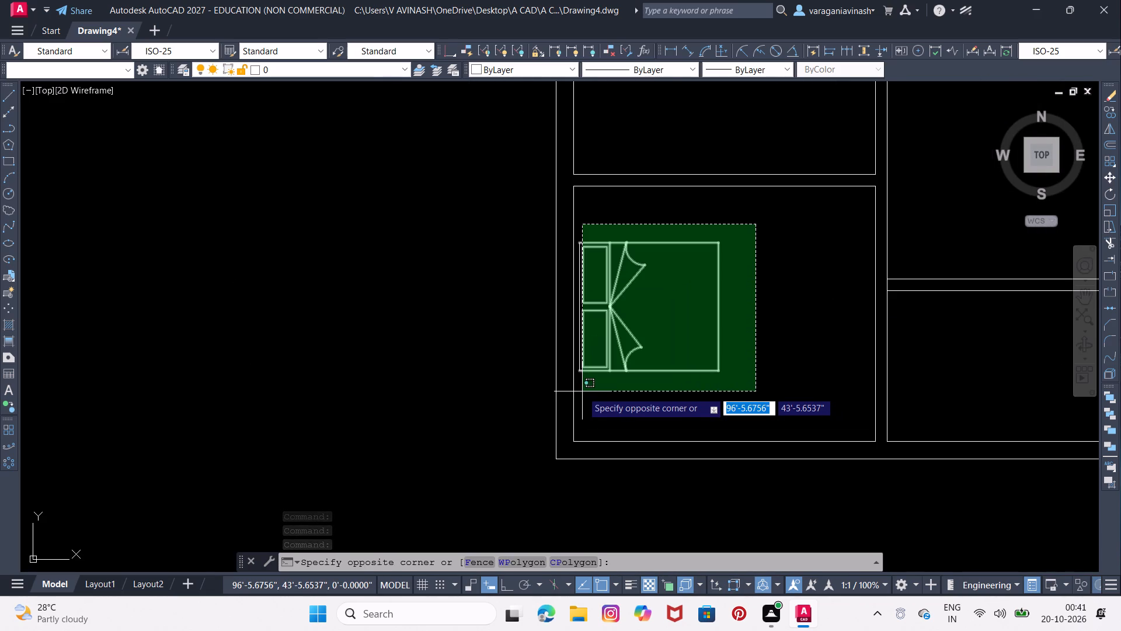
pyautogui.click(577, 387)
pyautogui.moveTo(608, 310); pyautogui.dragTo(520, 381, button='middle')
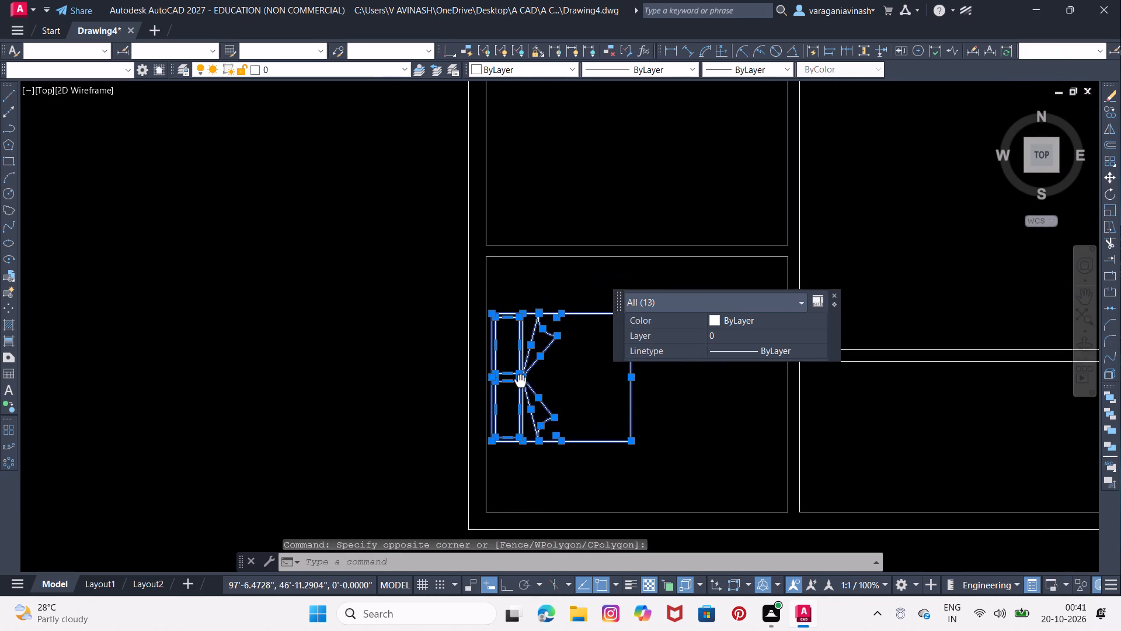
pyautogui.moveTo(520, 381); pyautogui.dragTo(479, 487, button='middle')
pyautogui.moveTo(509, 448); pyautogui.dragTo(546, 230, button='right')
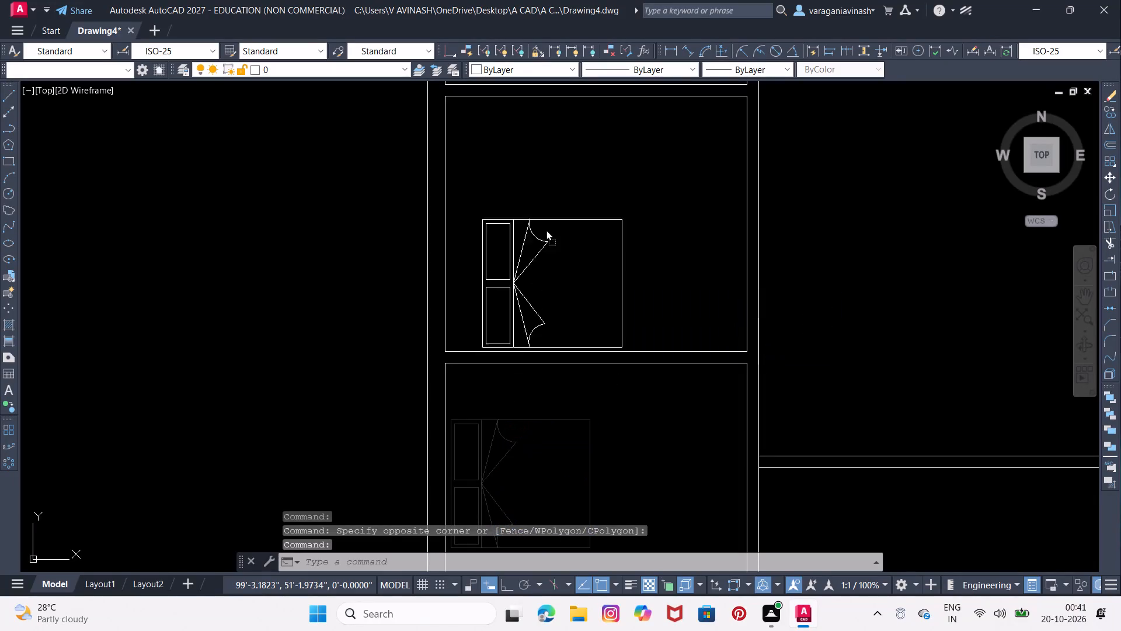
pyautogui.moveTo(546, 230); pyautogui.dragTo(579, 161, button='right')
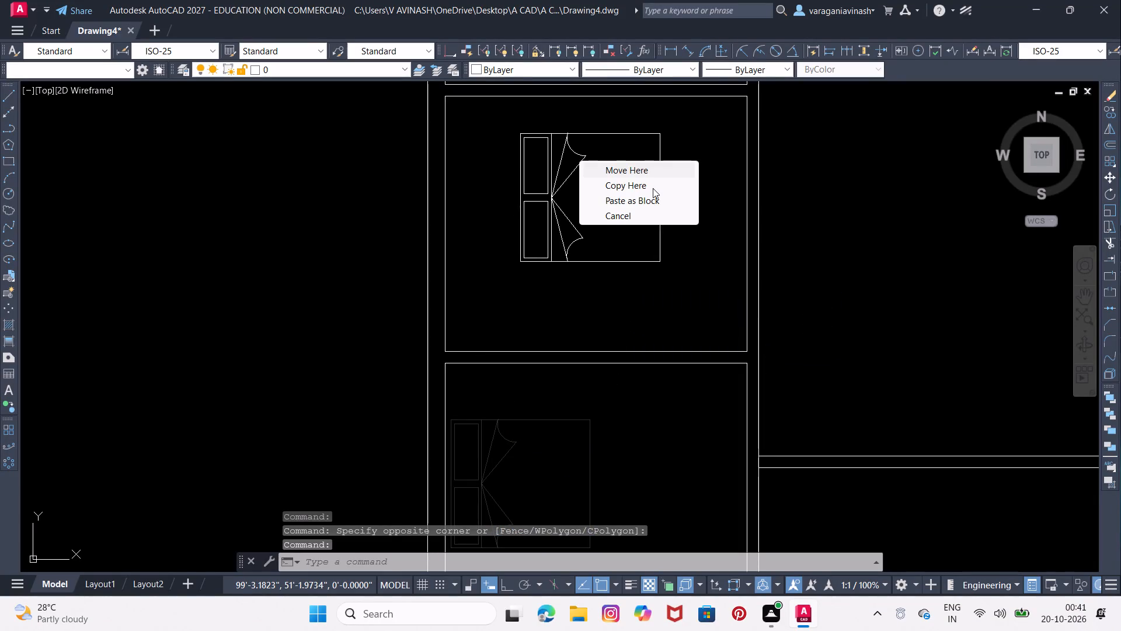
pyautogui.click(653, 188)
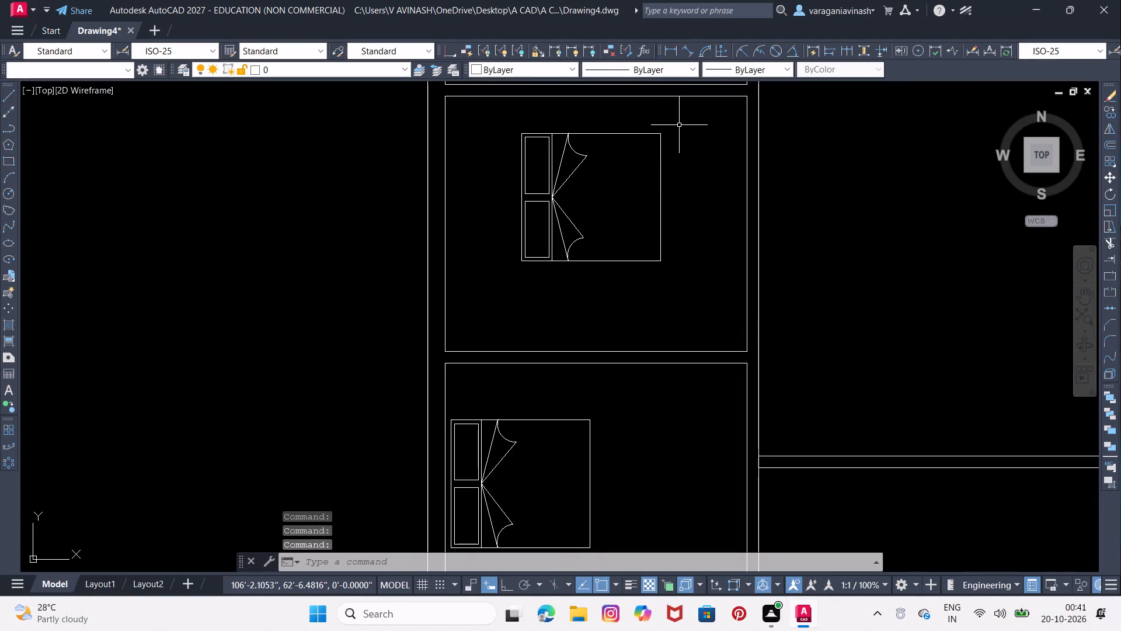
# Rotate the copied bed to 270° about a point on its bottom edge with Ortho on, so its pillows face the upper wall.
pyautogui.click(685, 125)
pyautogui.click(503, 278)
pyautogui.rightClick(552, 234)
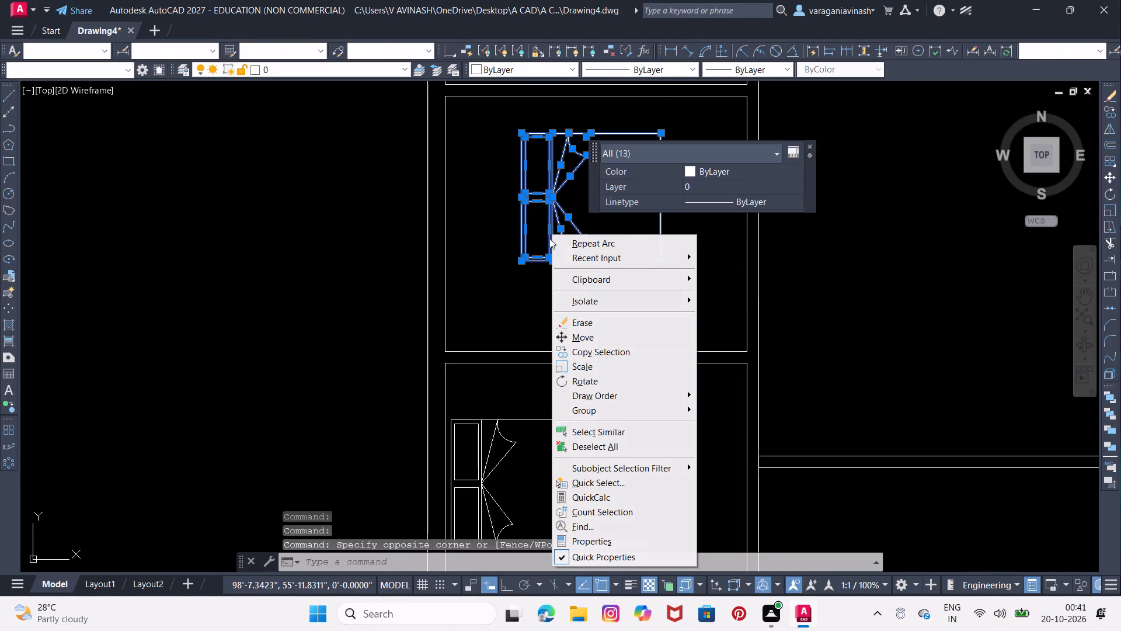
pyautogui.click(598, 377)
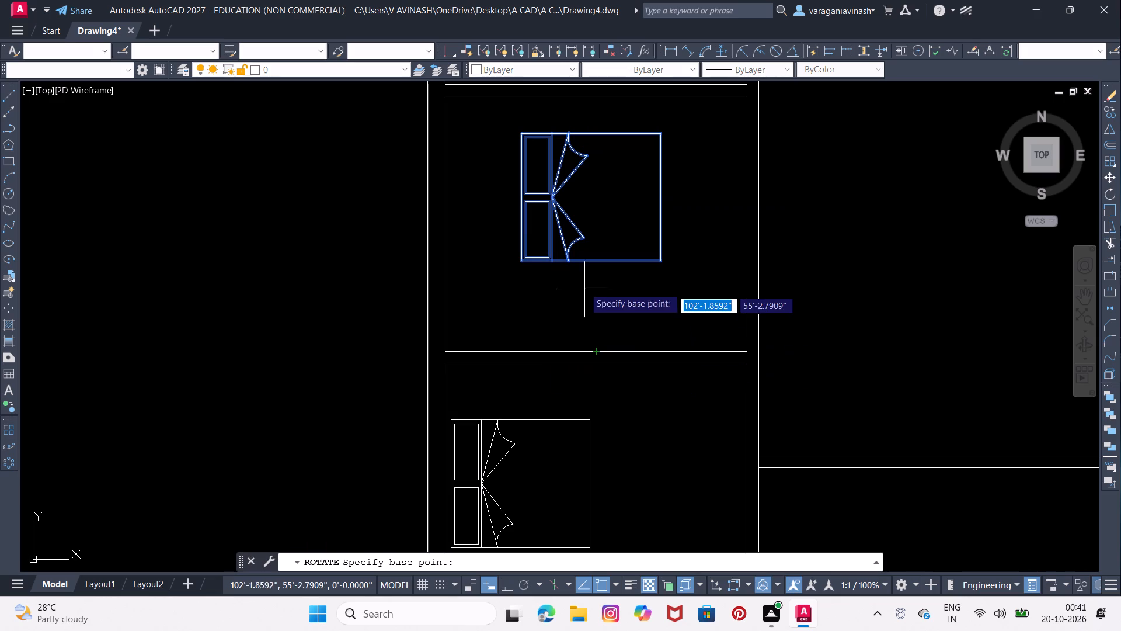
pyautogui.click(583, 259)
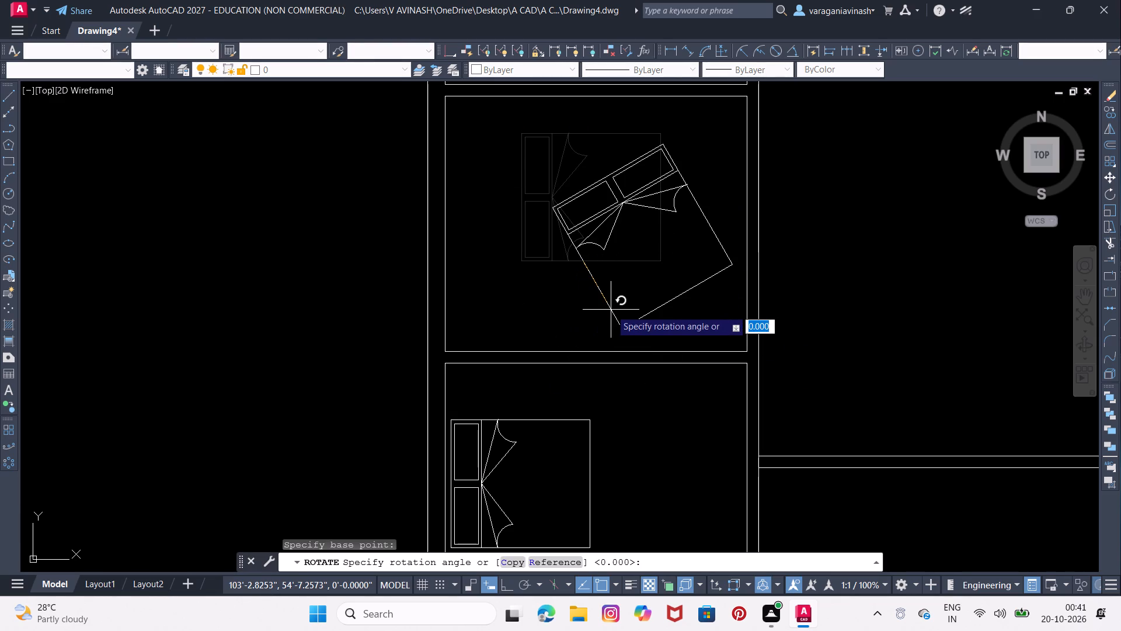
pyautogui.press('F8')
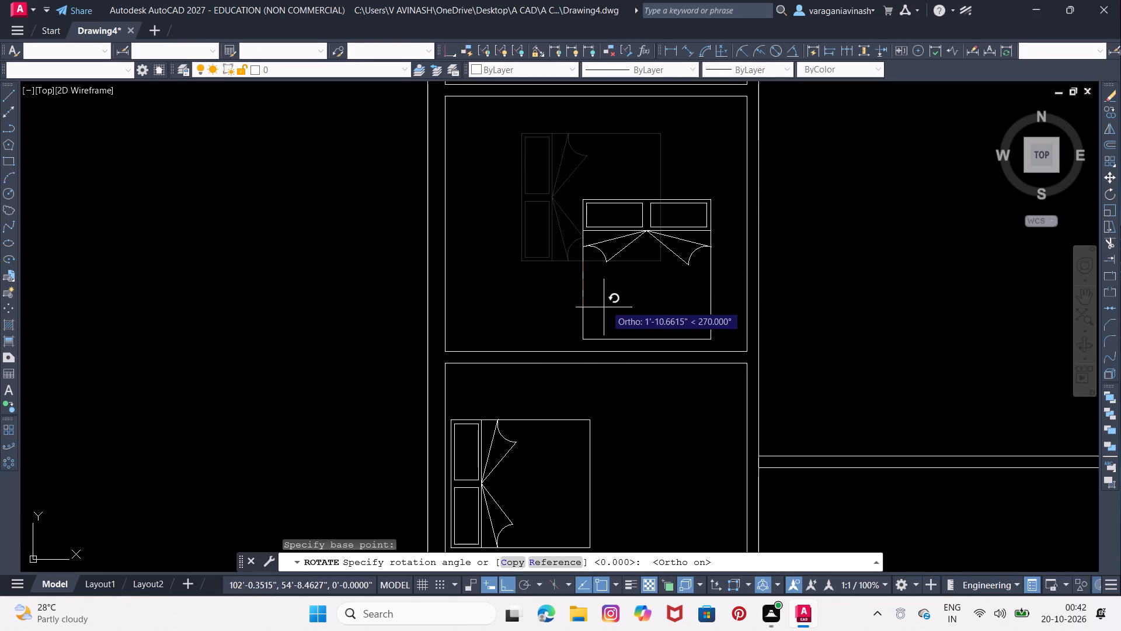
pyautogui.click(604, 307)
# Move the rotated bed up so its pillow end sits just inside the room's upper wall, roughly midway along it.
pyautogui.click(728, 195)
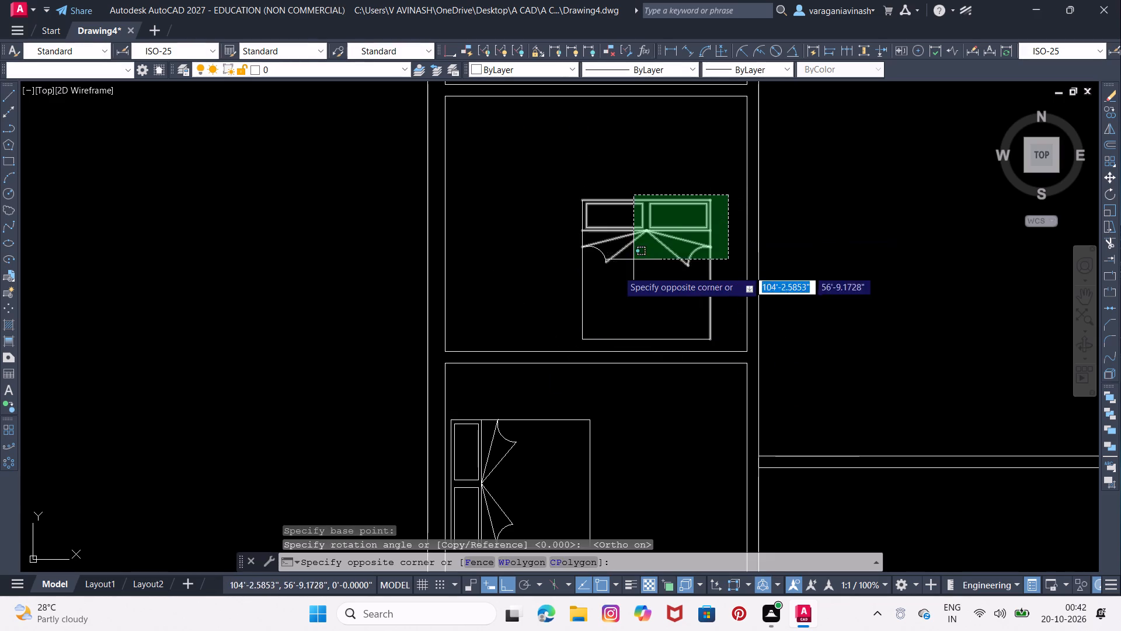
pyautogui.click(558, 345)
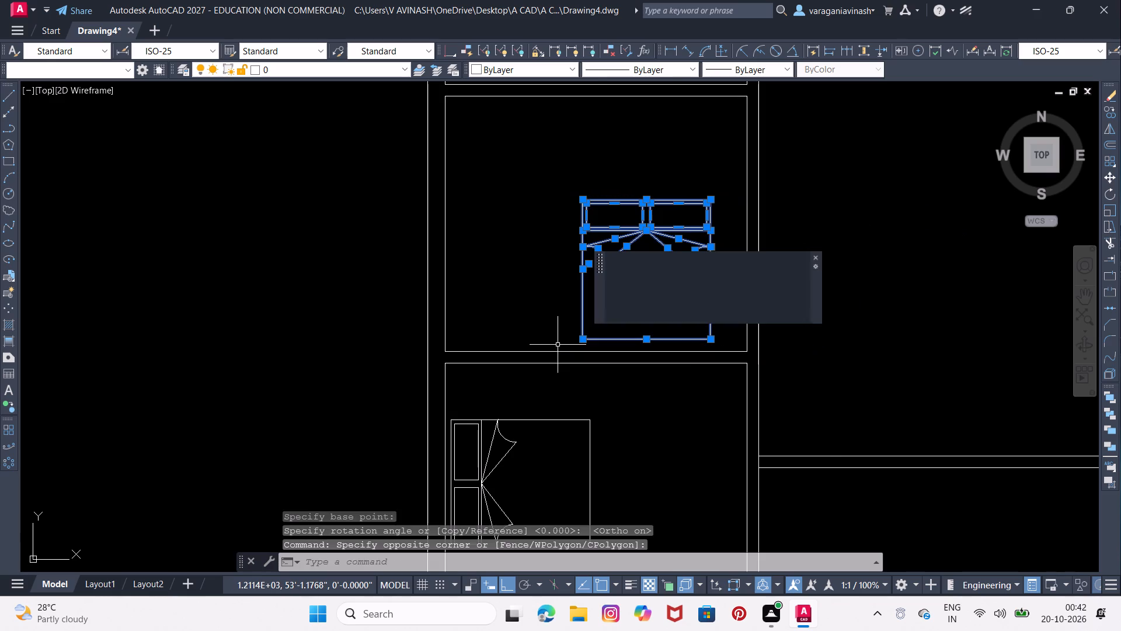
pyautogui.moveTo(647, 247); pyautogui.dragTo(598, 165, button='right')
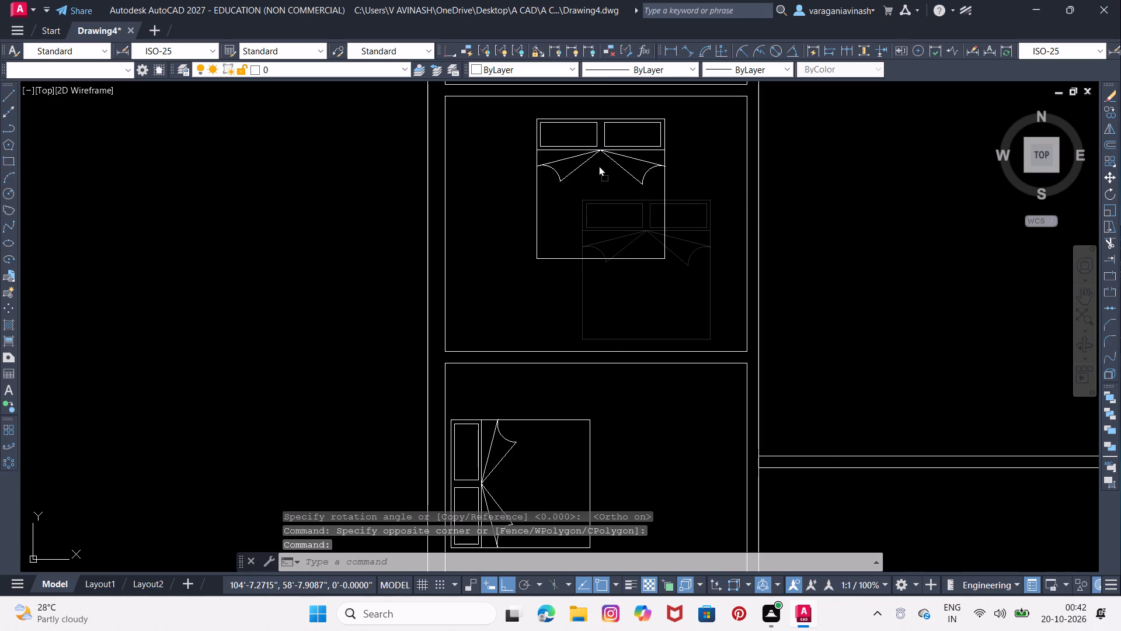
pyautogui.moveTo(598, 165); pyautogui.dragTo(599, 149, button='right')
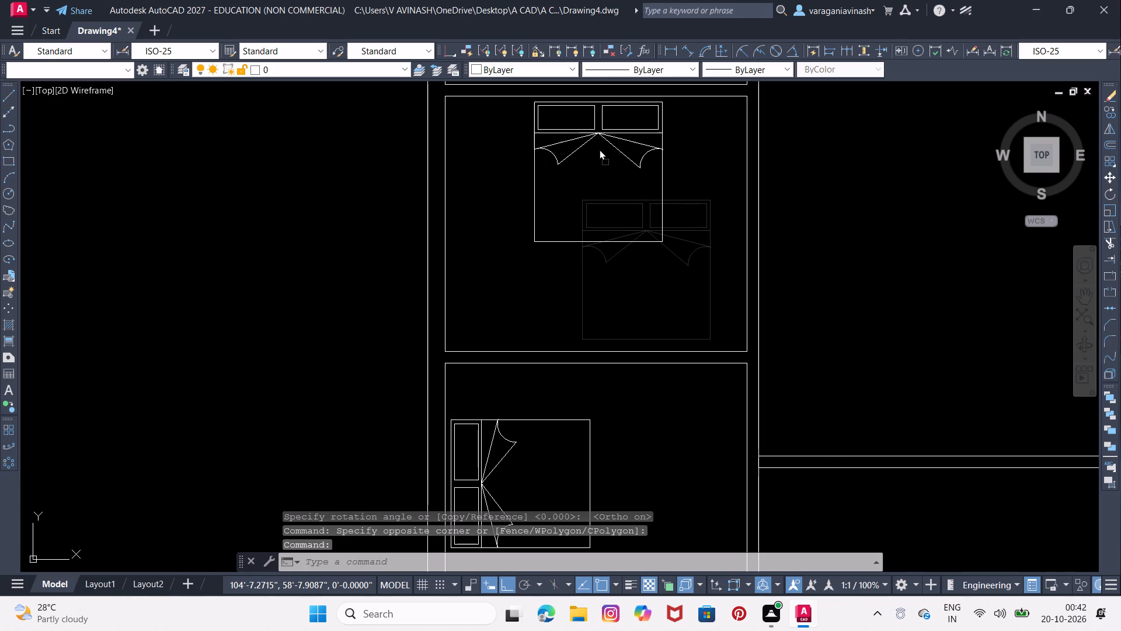
pyautogui.moveTo(599, 149); pyautogui.dragTo(597, 149, button='right')
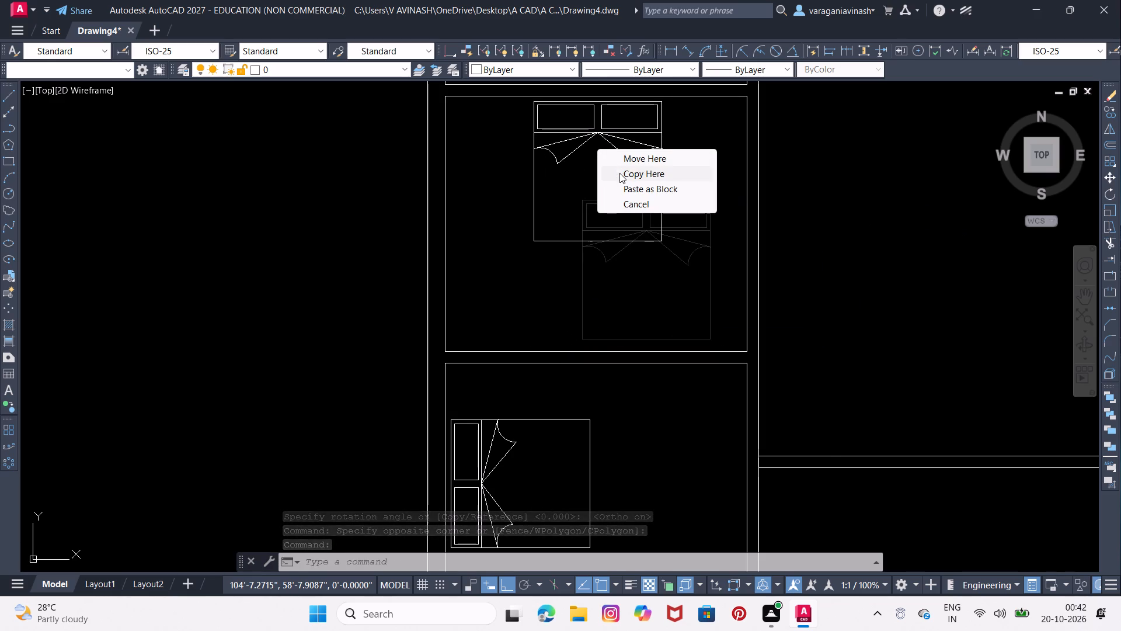
pyautogui.click(639, 159)
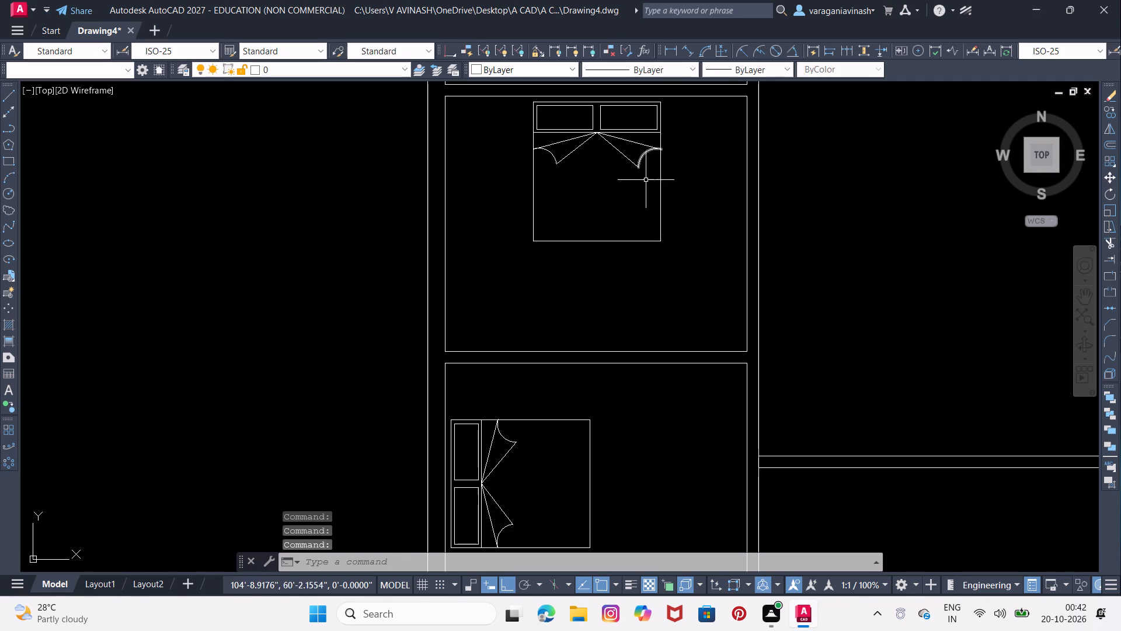
# Copy the rotated bed into the top-left room, with its pillow end just inside the upper wall.
pyautogui.moveTo(633, 210); pyautogui.dragTo(623, 226, button='middle')
pyautogui.scroll(1, 623, 226)
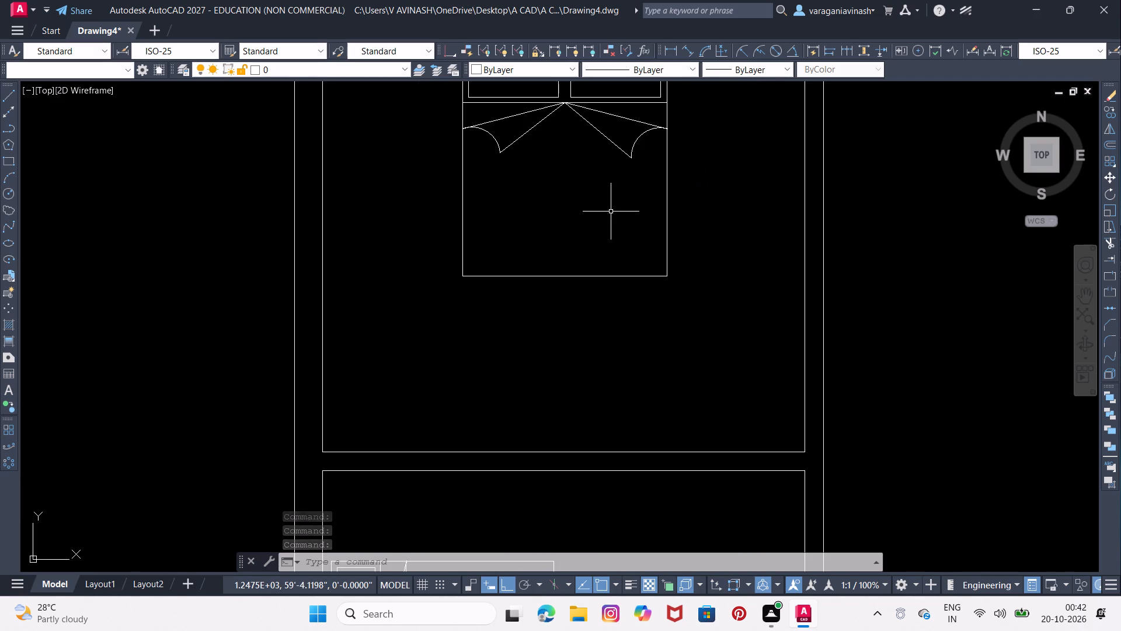
pyautogui.scroll(-3, 567, 279)
pyautogui.moveTo(572, 227); pyautogui.dragTo(540, 356, button='middle')
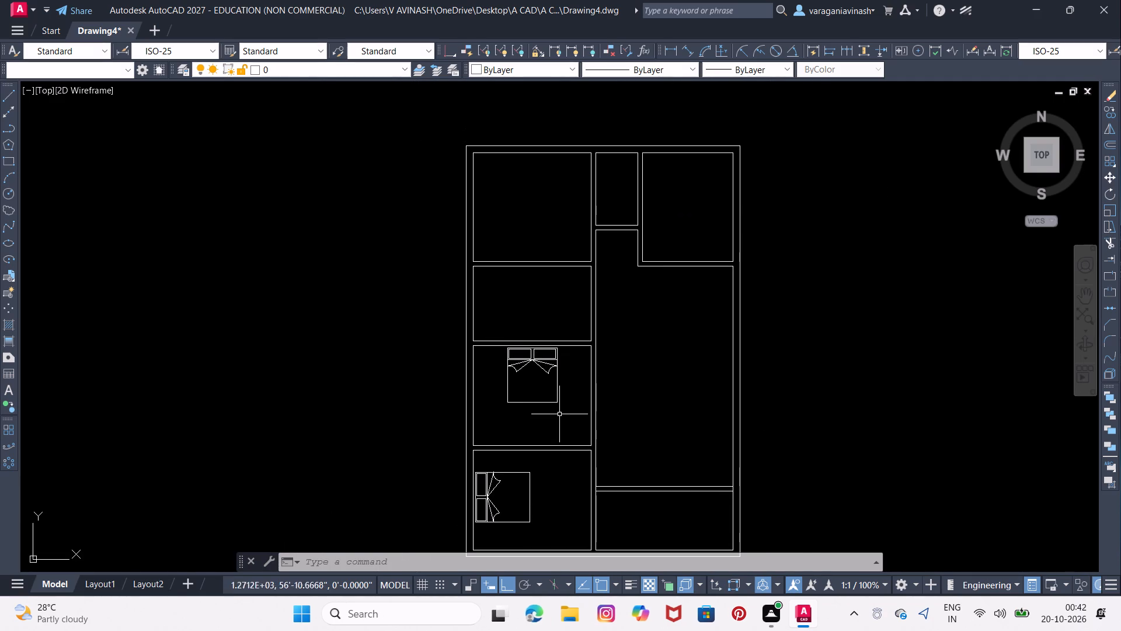
pyautogui.click(559, 415)
pyautogui.scroll(1, 499, 364)
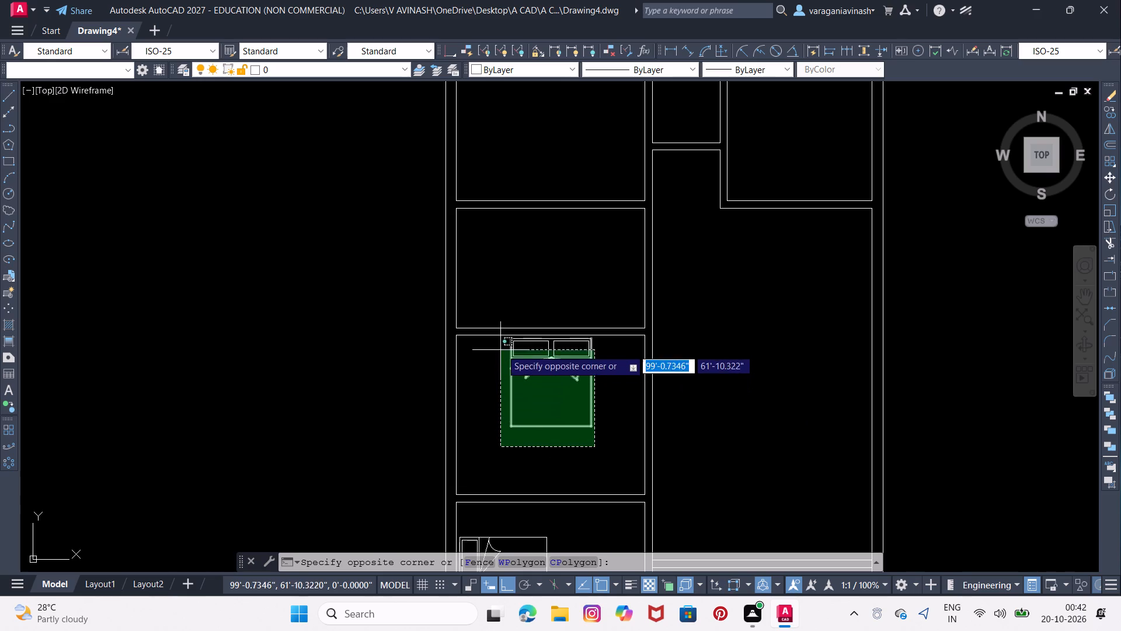
pyautogui.scroll(2, 506, 341)
pyautogui.click(510, 336)
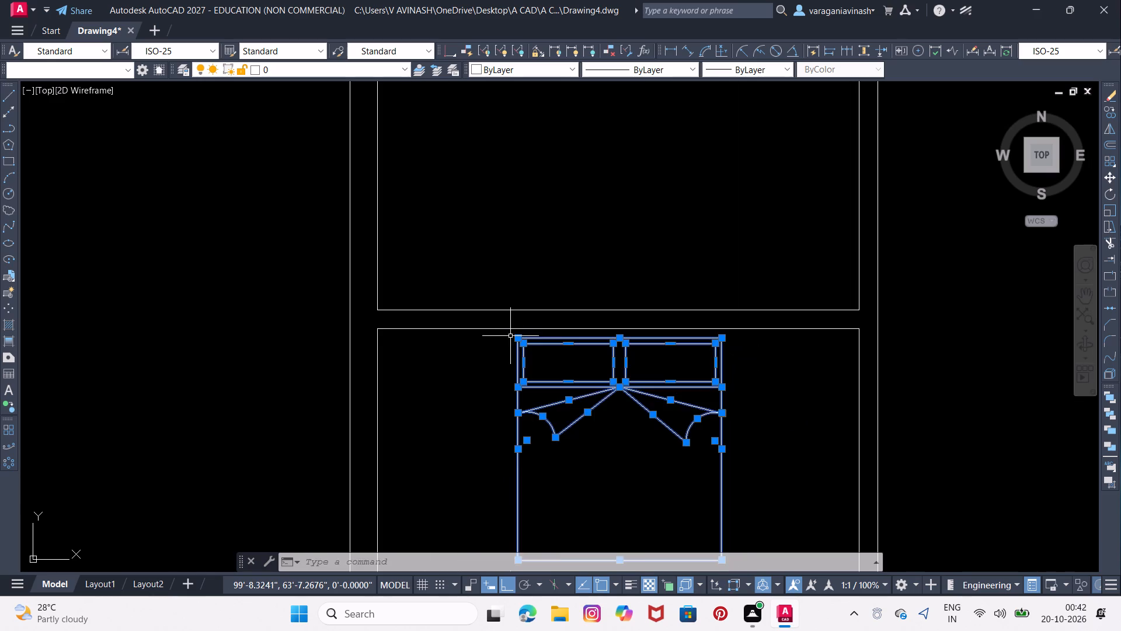
pyautogui.scroll(-2, 558, 350)
pyautogui.moveTo(595, 214); pyautogui.dragTo(583, 251, button='middle')
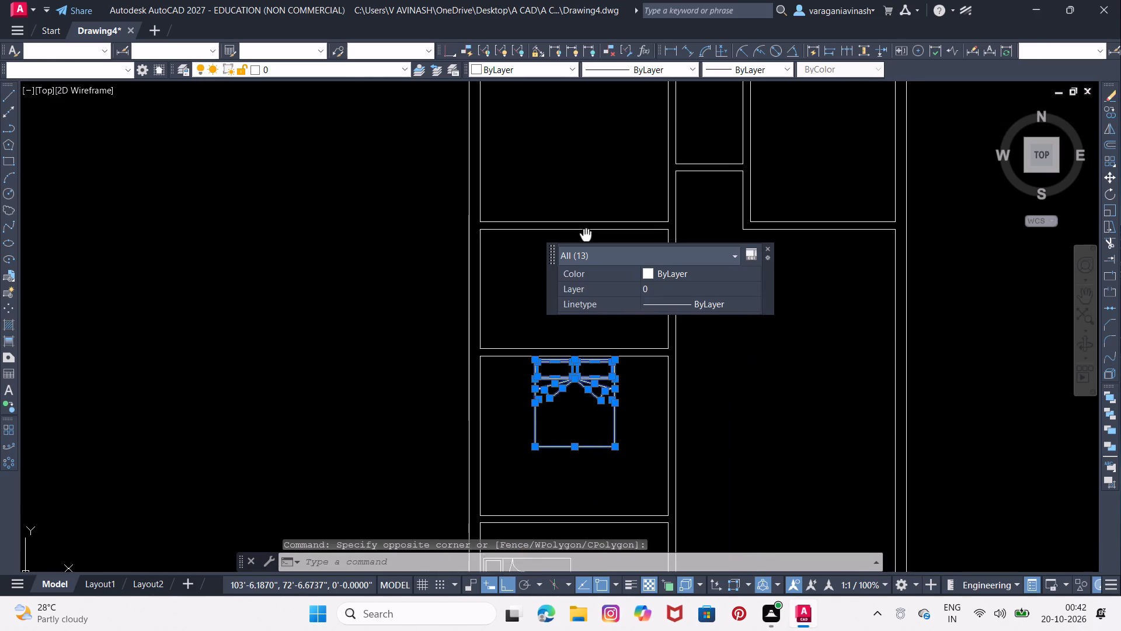
pyautogui.moveTo(583, 251); pyautogui.dragTo(568, 330, button='middle')
pyautogui.moveTo(562, 494); pyautogui.dragTo(563, 189, button='right')
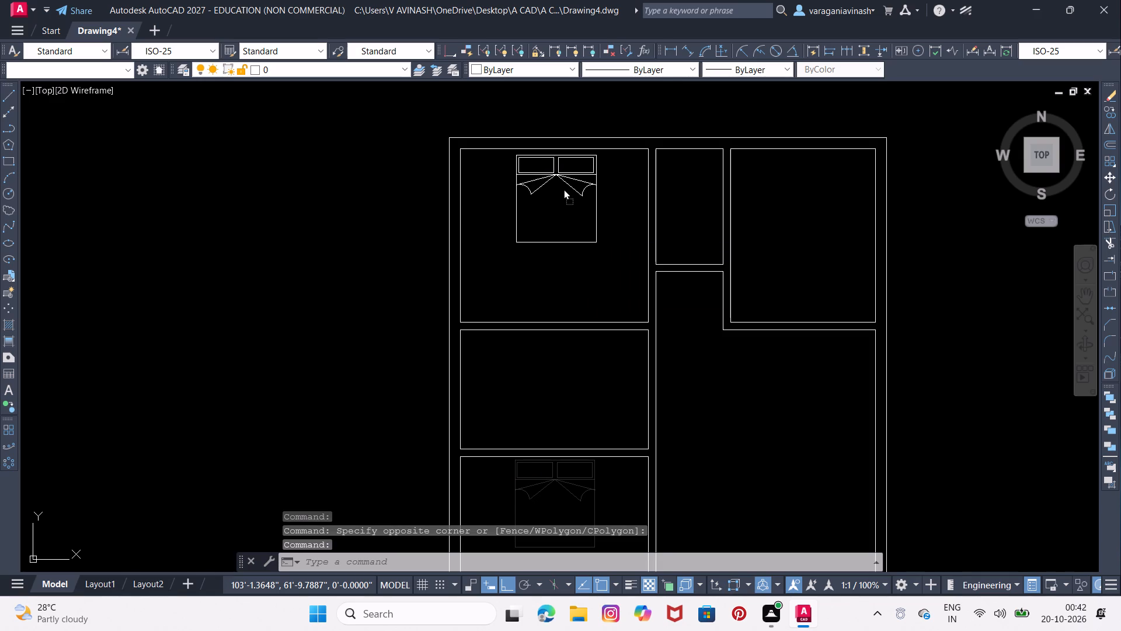
pyautogui.moveTo(563, 189); pyautogui.dragTo(566, 187, button='right')
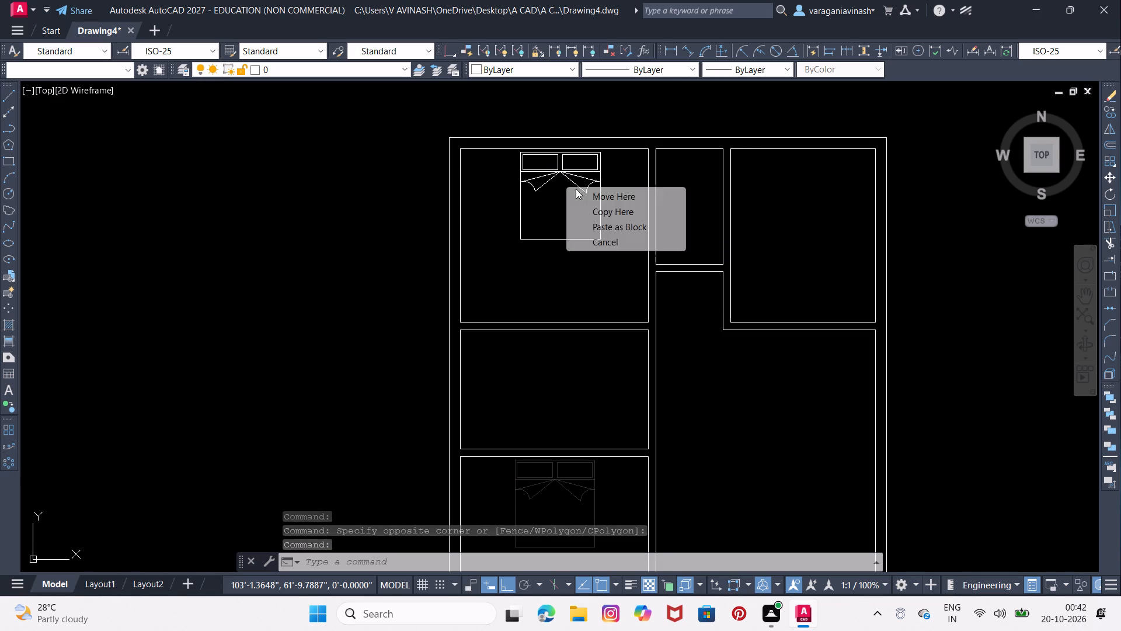
pyautogui.click(606, 212)
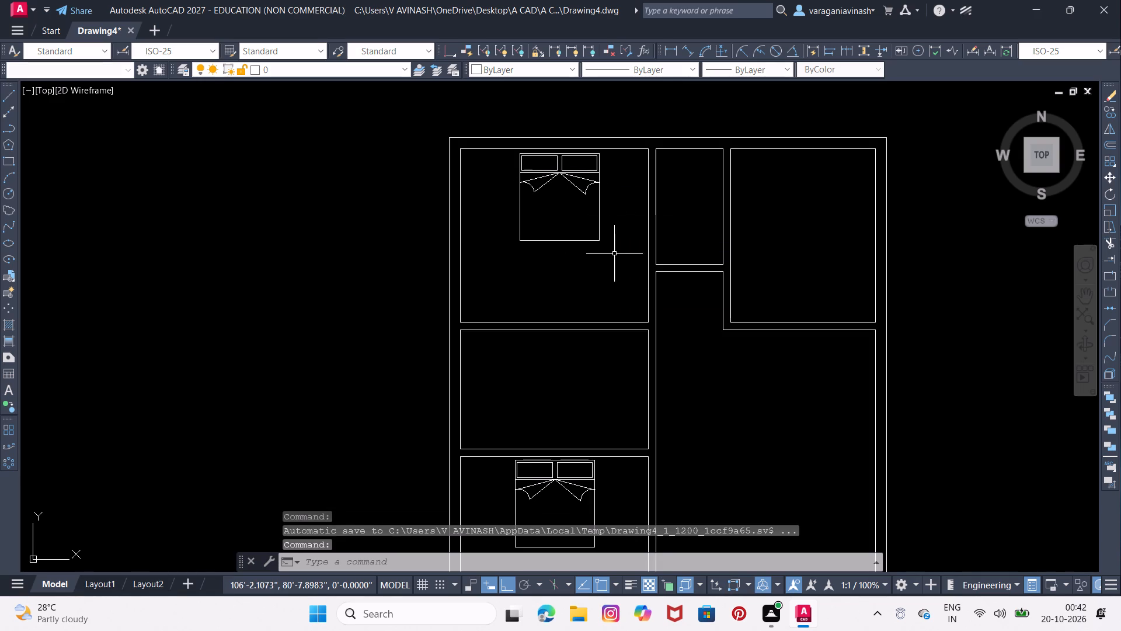
# Copy the top-left room's bed across into the top-right room, with its pillow end just inside the upper wall.
pyautogui.click(612, 255)
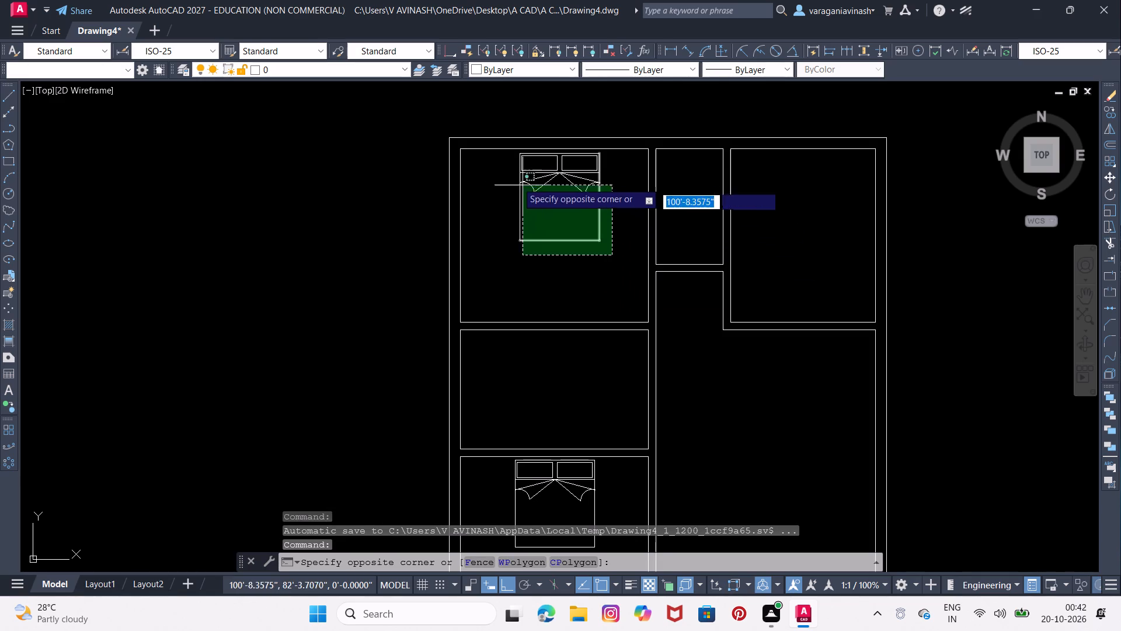
pyautogui.scroll(1, 503, 164)
pyautogui.click(508, 143)
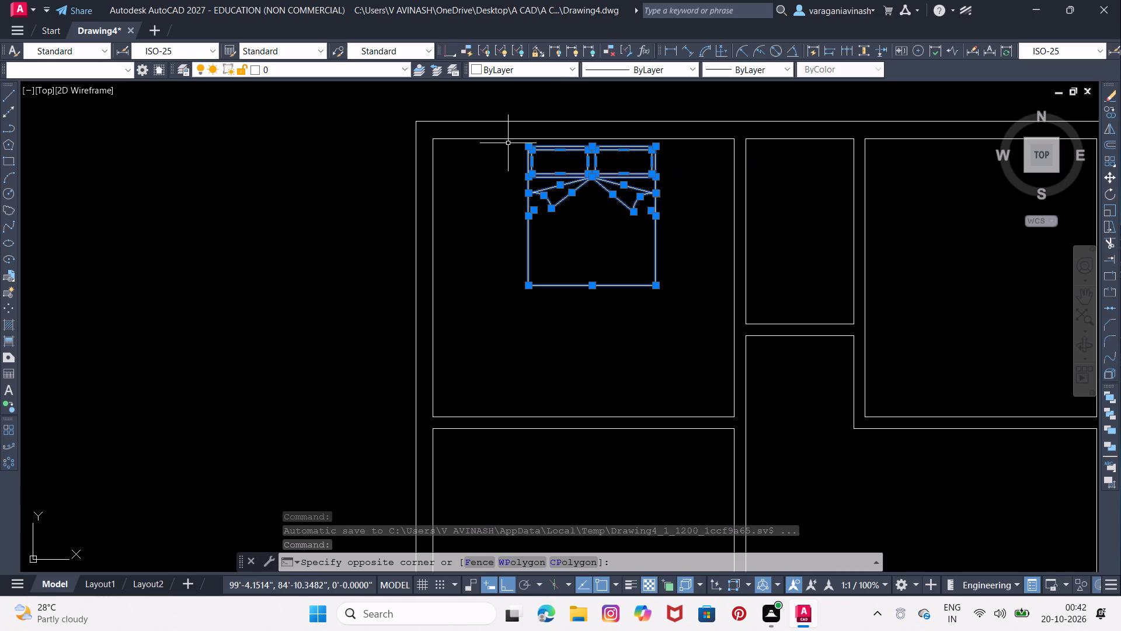
pyautogui.moveTo(630, 202); pyautogui.dragTo(594, 204, button='right')
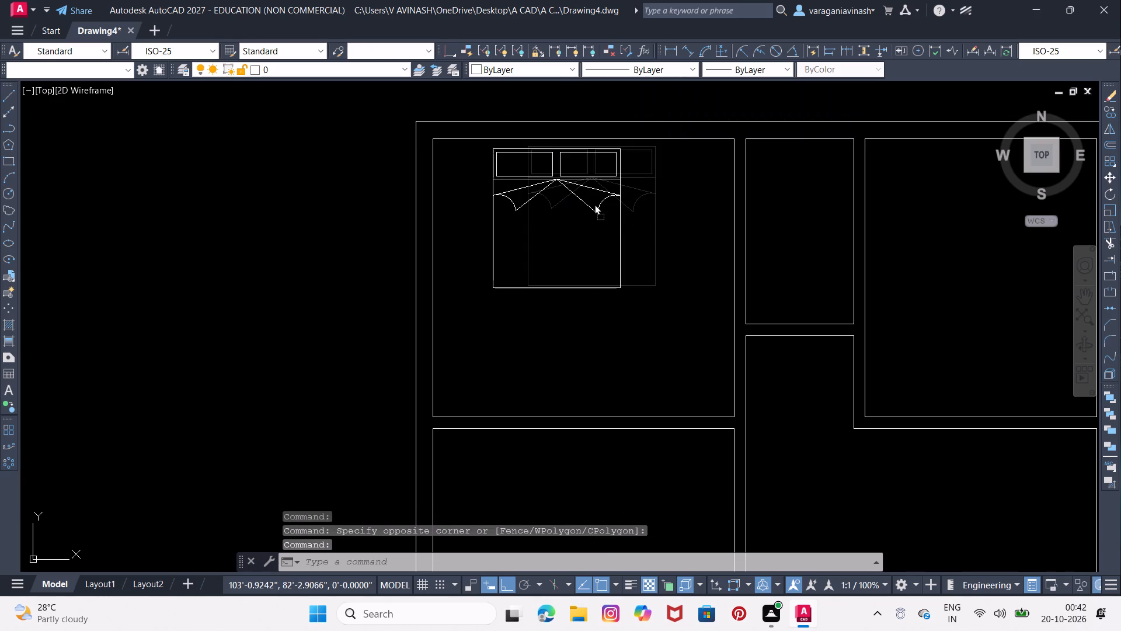
pyautogui.moveTo(594, 204); pyautogui.dragTo(1053, 197, button='right')
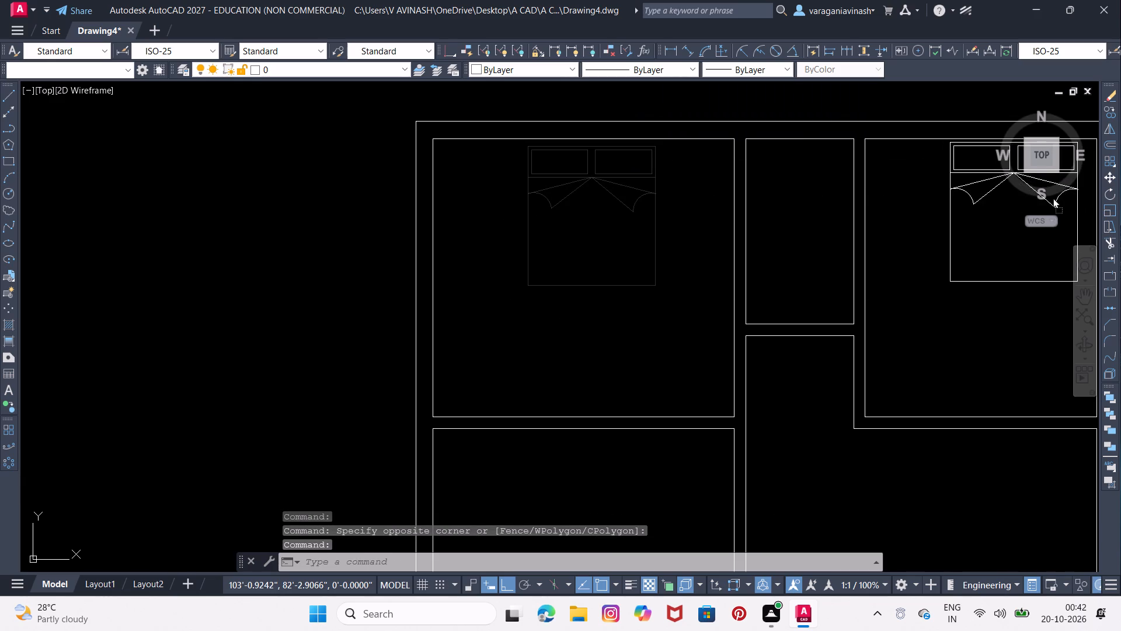
pyautogui.moveTo(1053, 197); pyautogui.dragTo(1061, 197, button='right')
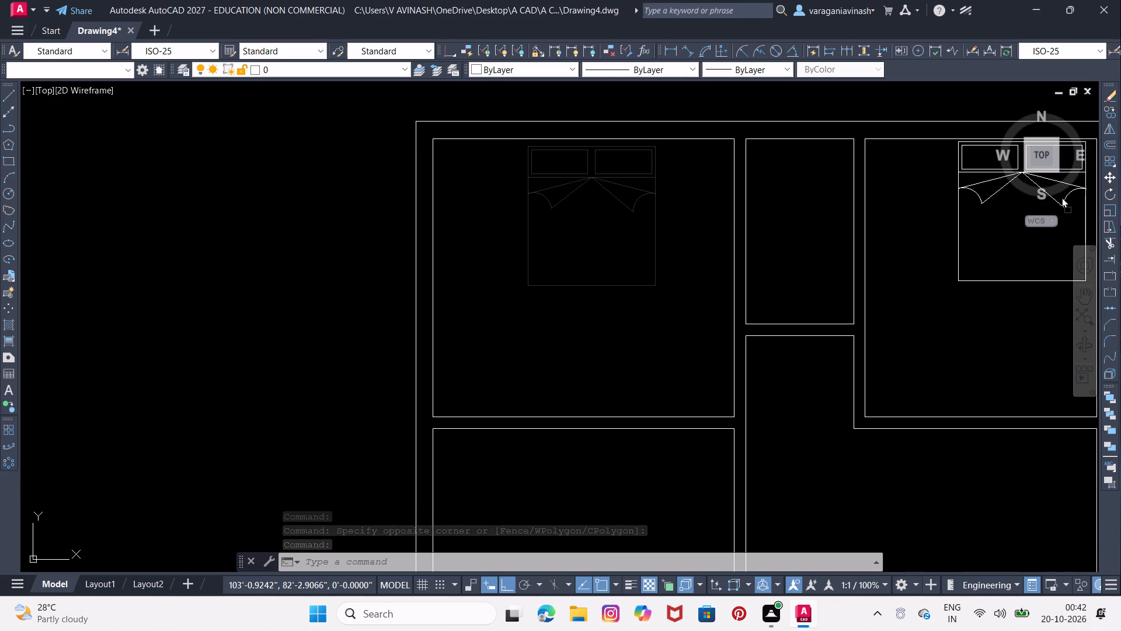
pyautogui.moveTo(1061, 197); pyautogui.dragTo(1057, 199, button='right')
pyautogui.click(1037, 221)
# Move the top-right room's bed away from the right wall to roughly midway along the upper wall.
pyautogui.moveTo(871, 265); pyautogui.dragTo(768, 286, button='middle')
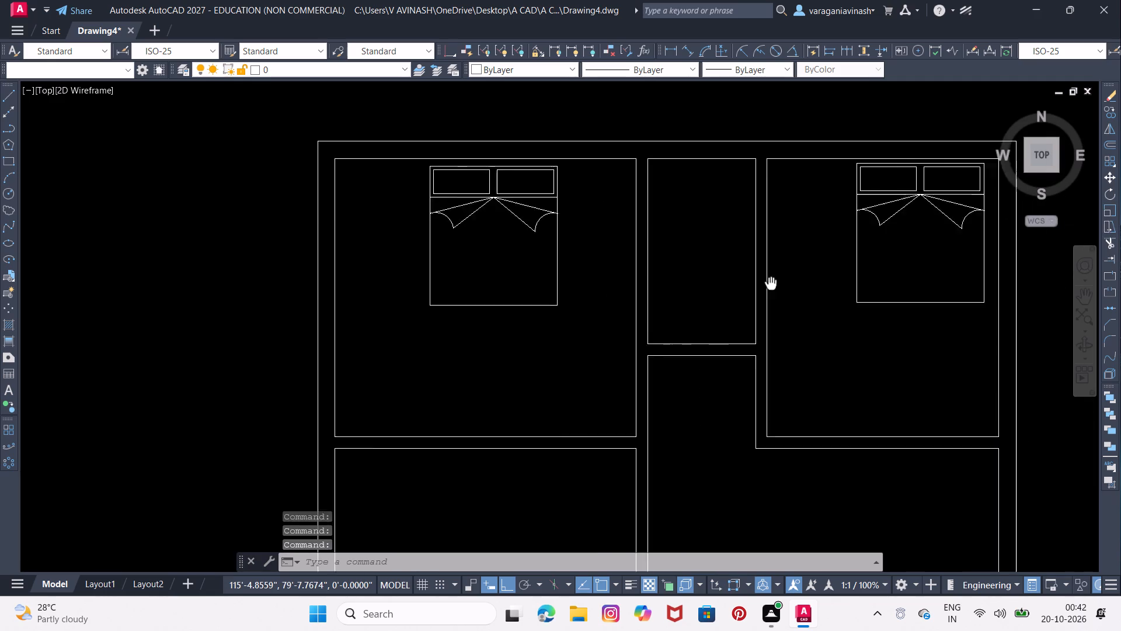
pyautogui.moveTo(768, 286); pyautogui.dragTo(724, 292, button='middle')
pyautogui.click(940, 314)
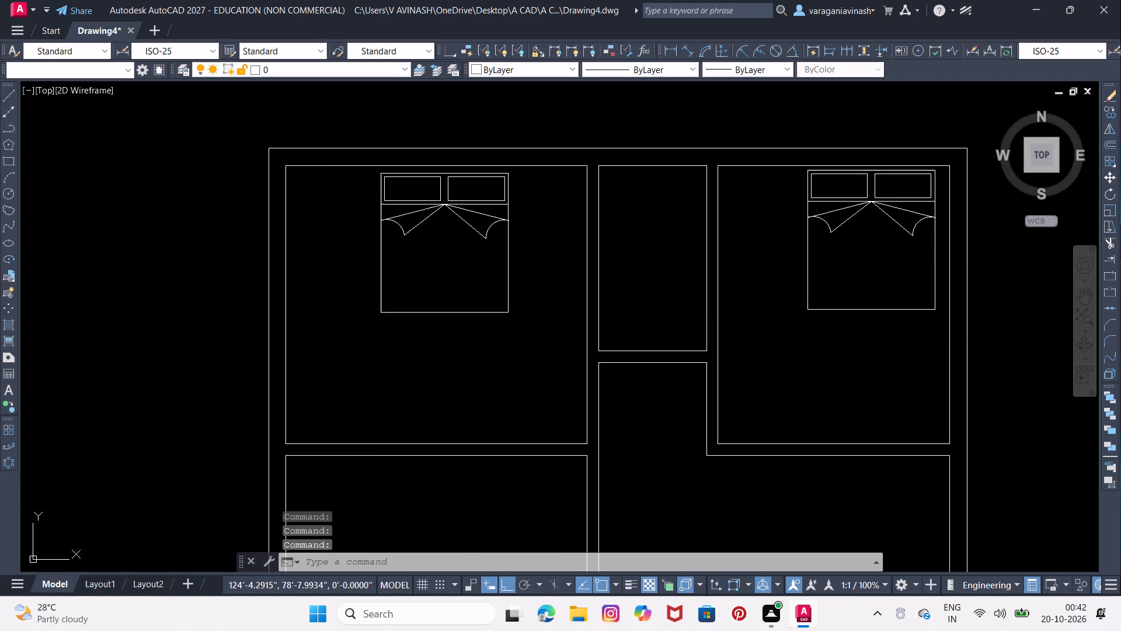
pyautogui.click(802, 169)
pyautogui.moveTo(870, 211); pyautogui.dragTo(837, 216, button='right')
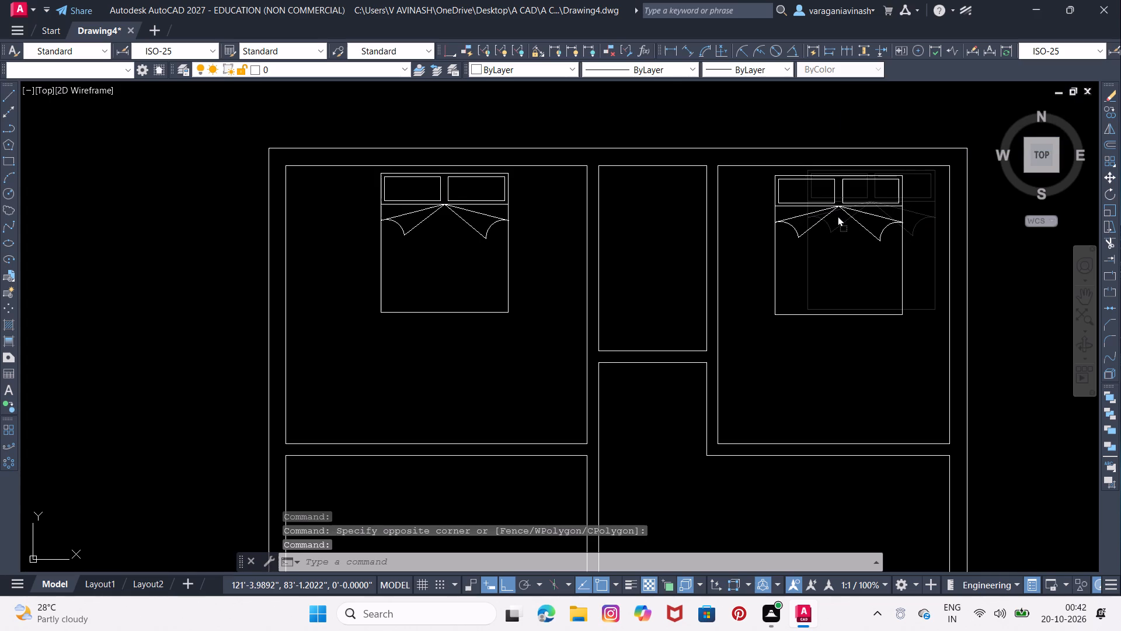
pyautogui.moveTo(837, 216); pyautogui.dragTo(837, 212, button='right')
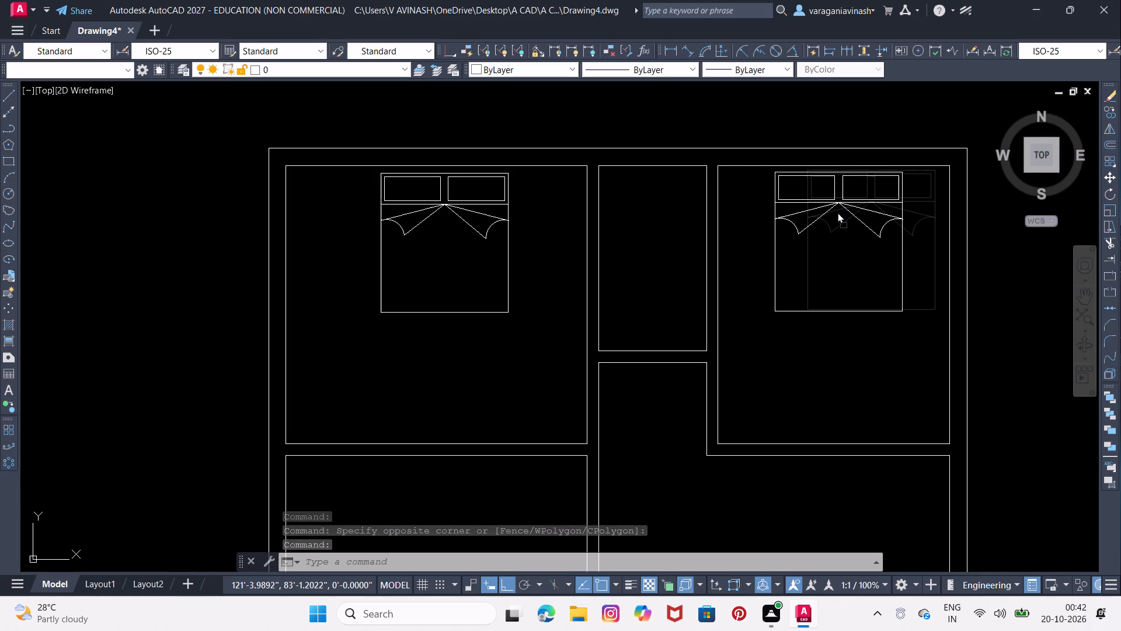
pyautogui.moveTo(837, 212); pyautogui.dragTo(837, 212, button='right')
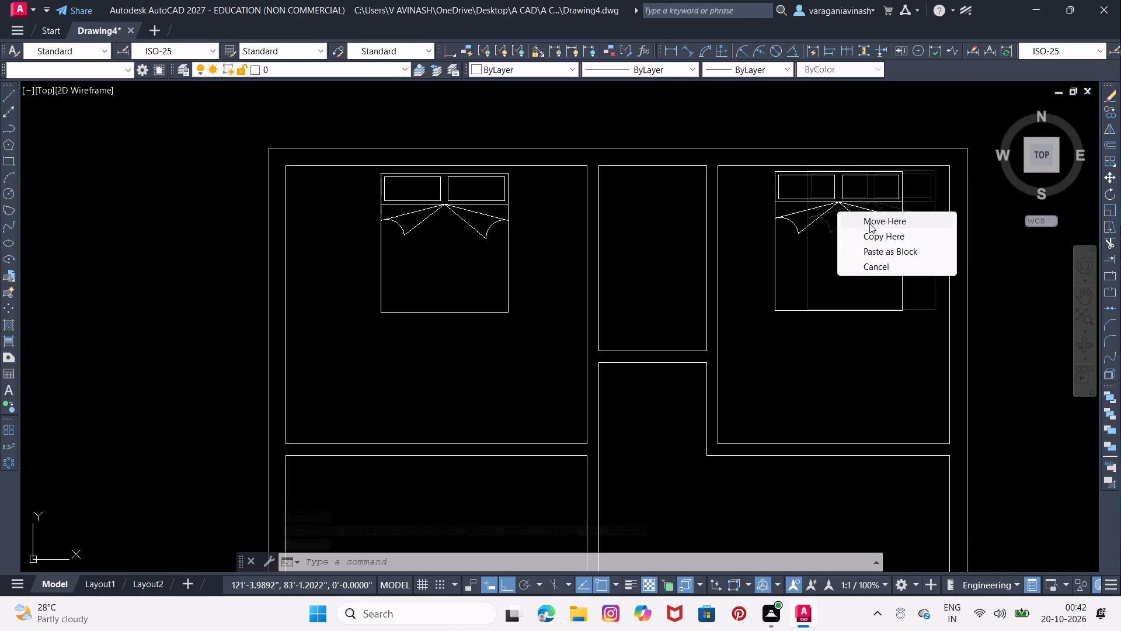
pyautogui.click(882, 220)
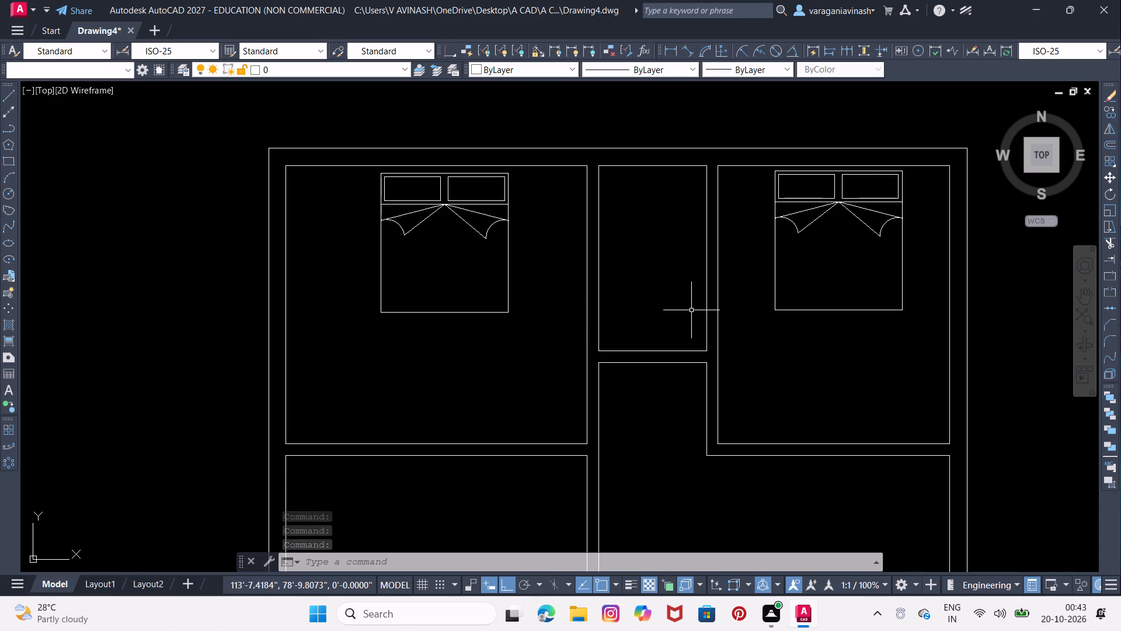
# Draw a line from the bottom-right room's inner lower-right corner, 9'8" left along the lower wall, and perpendicularly up to its upper wall.
pyautogui.scroll(-1, 743, 352)
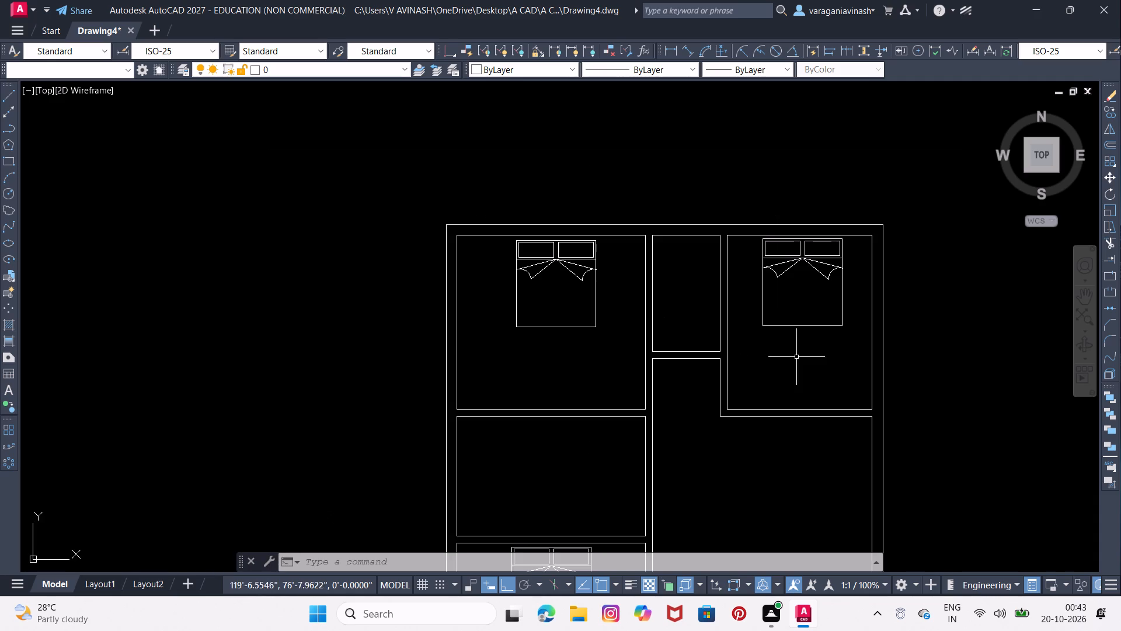
pyautogui.moveTo(801, 356); pyautogui.dragTo(781, 317, button='middle')
pyautogui.moveTo(794, 370); pyautogui.dragTo(743, 225, button='middle')
pyautogui.moveTo(872, 452); pyautogui.dragTo(806, 314, button='middle')
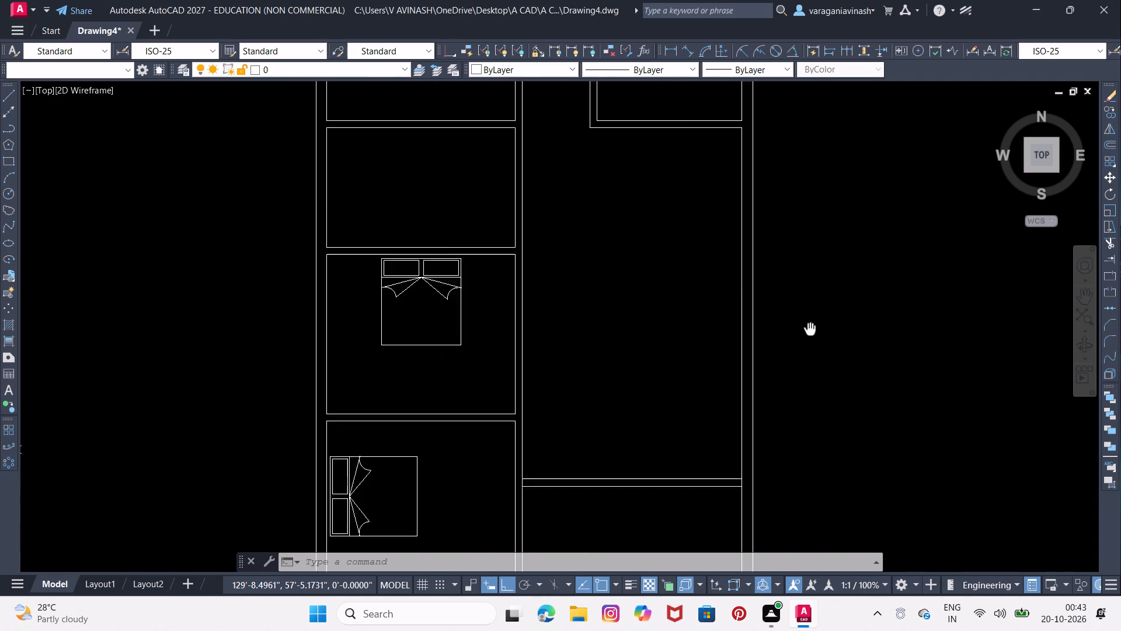
pyautogui.moveTo(806, 314); pyautogui.dragTo(803, 299, button='middle')
pyautogui.moveTo(791, 368); pyautogui.dragTo(775, 282, button='middle')
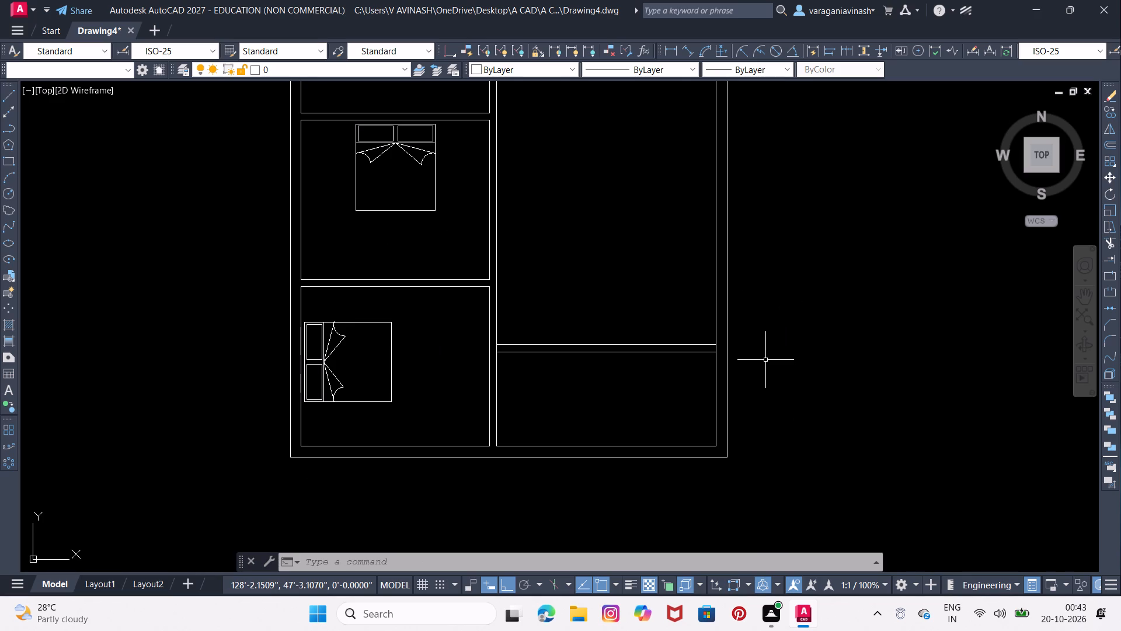
pyautogui.moveTo(669, 414); pyautogui.dragTo(657, 391, button='middle')
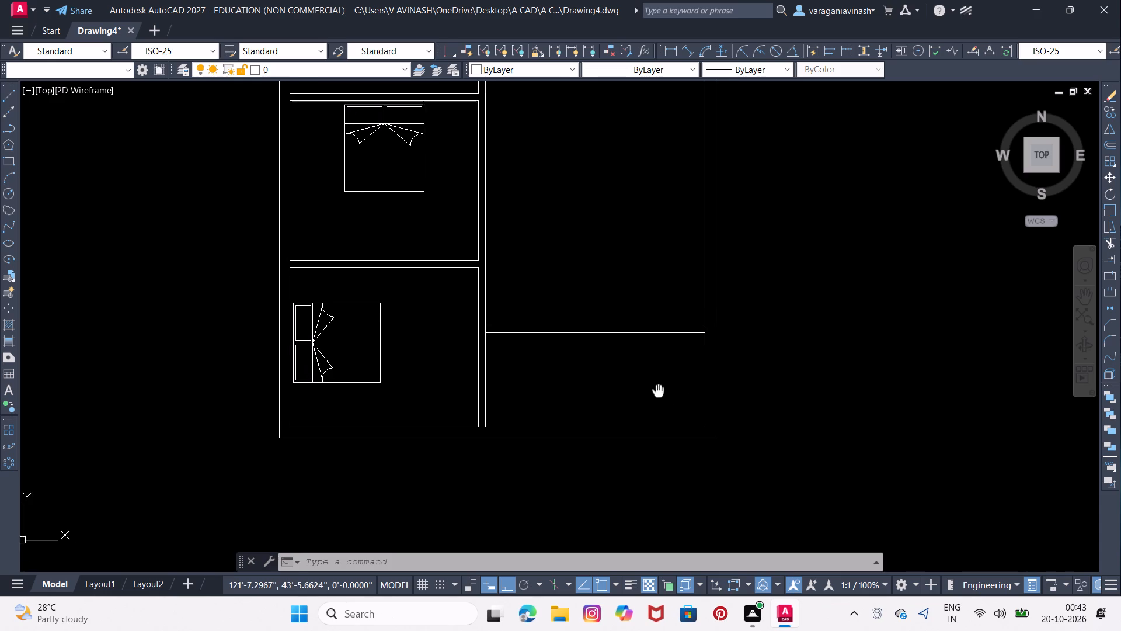
pyautogui.moveTo(657, 391); pyautogui.dragTo(657, 388, button='middle')
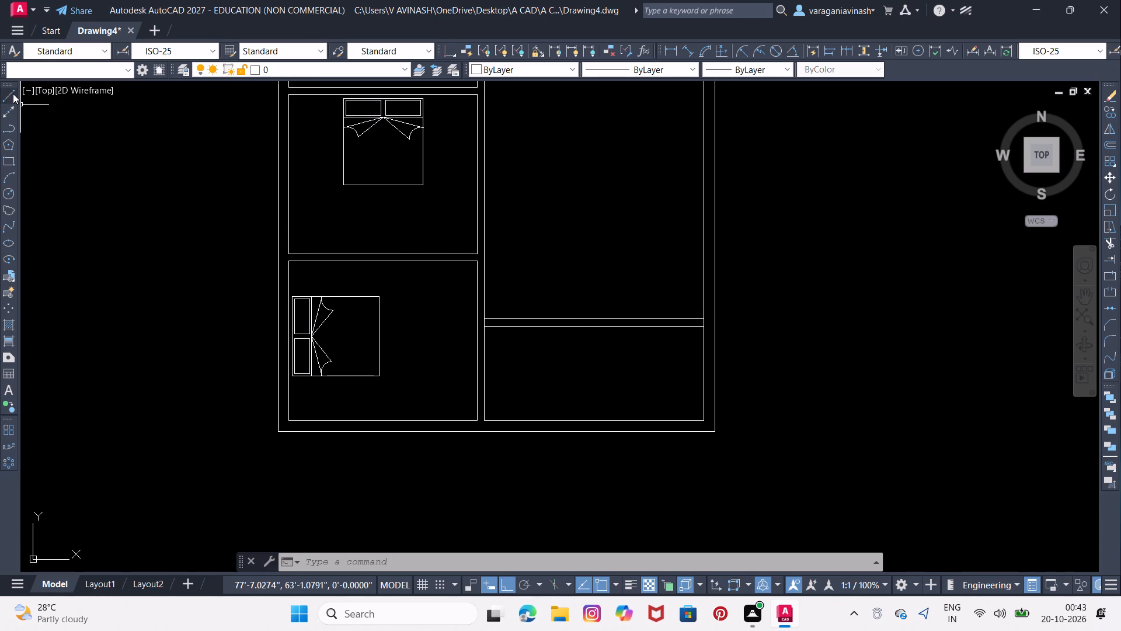
pyautogui.click(13, 93)
pyautogui.click(706, 419)
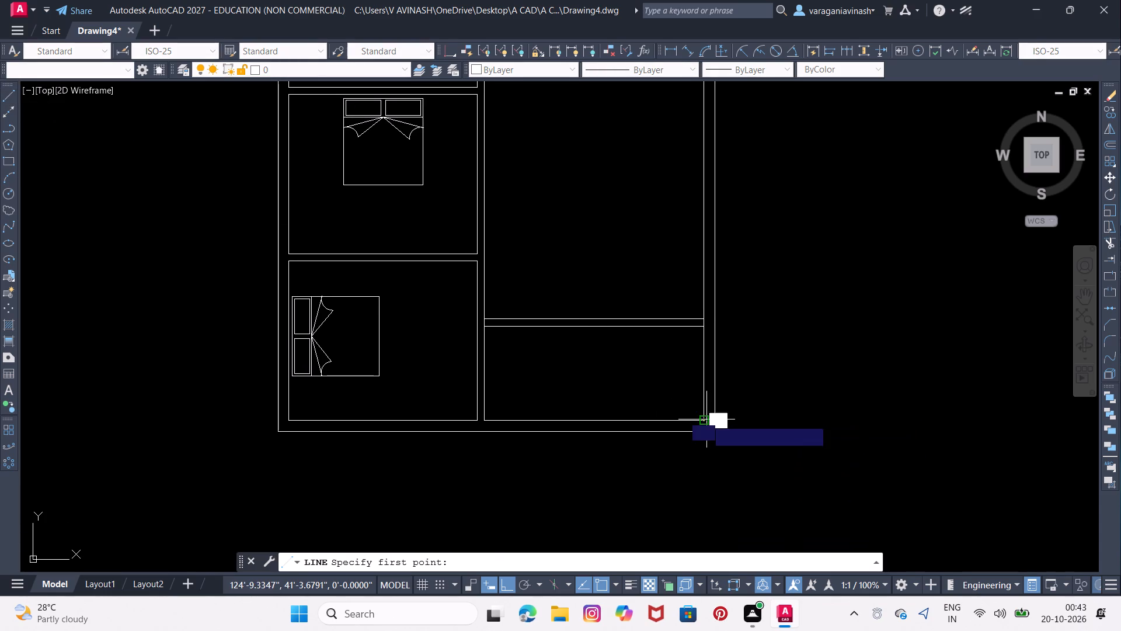
pyautogui.write("9'8")
pyautogui.press('Return')
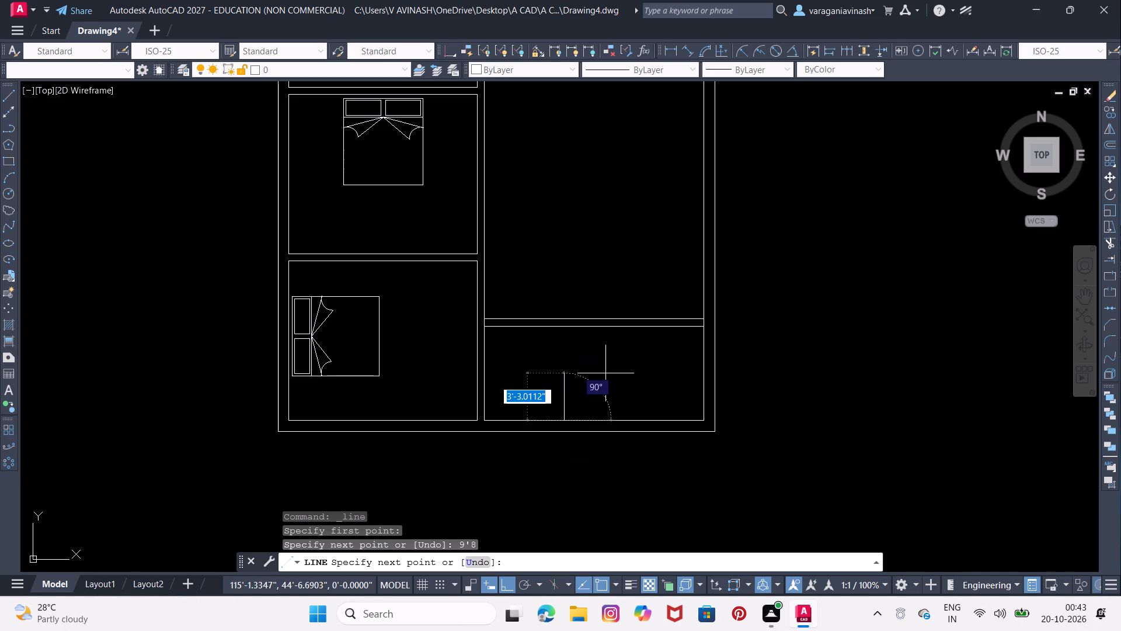
pyautogui.click(564, 328)
pyautogui.rightClick(564, 328)
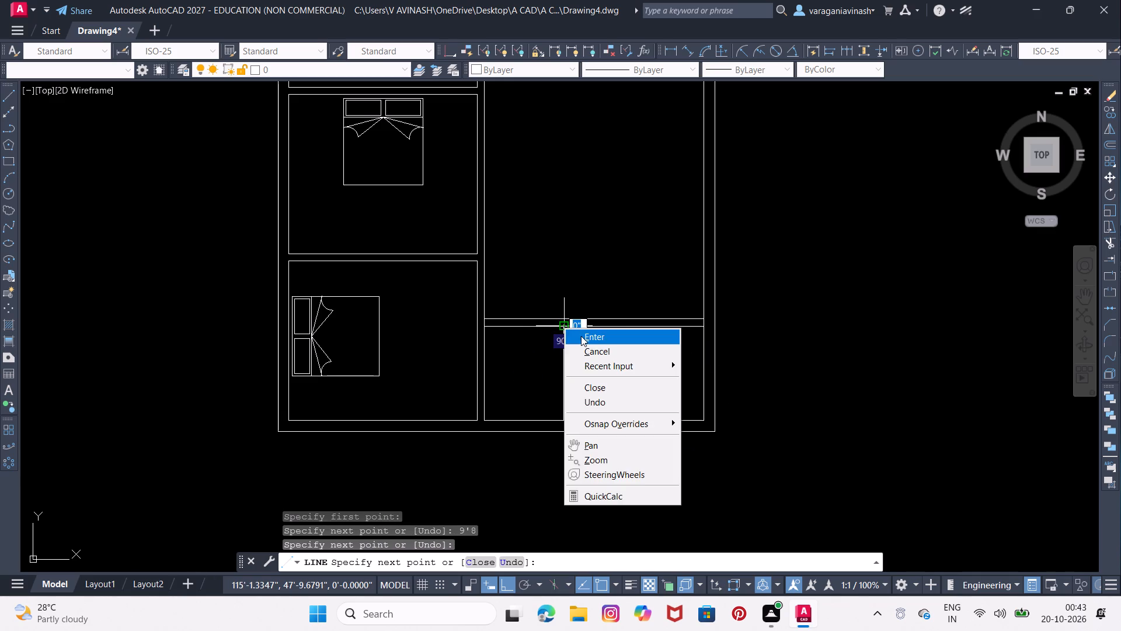
pyautogui.click(581, 336)
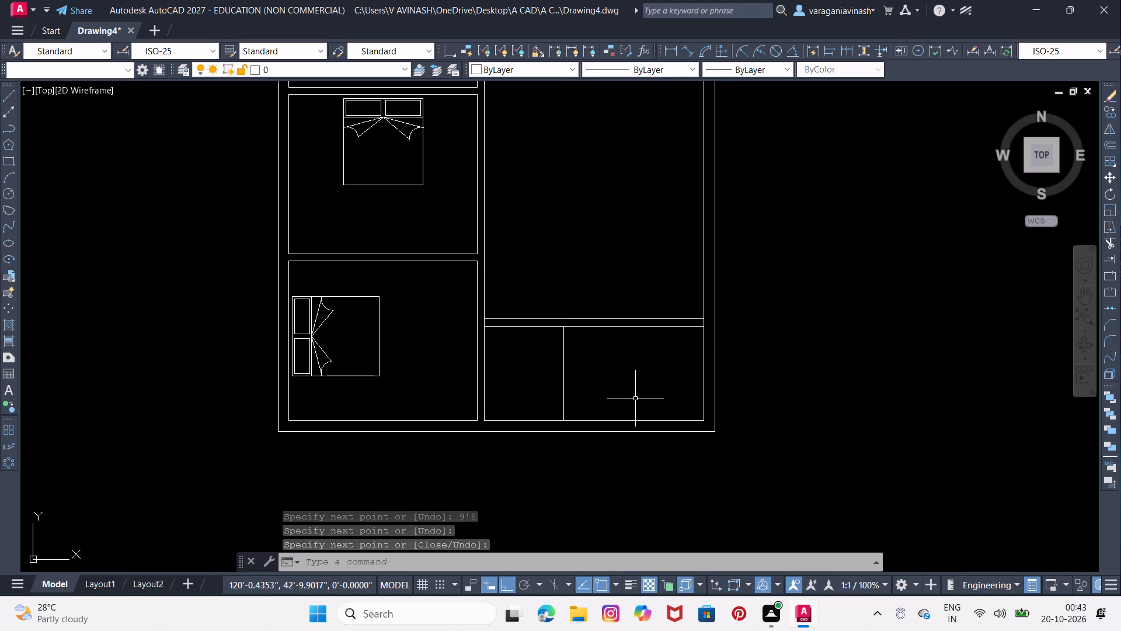
# Draw a horizontal line about 7'-0.74" long to the right from the midpoint of the new vertical partition line.
pyautogui.rightClick(625, 397)
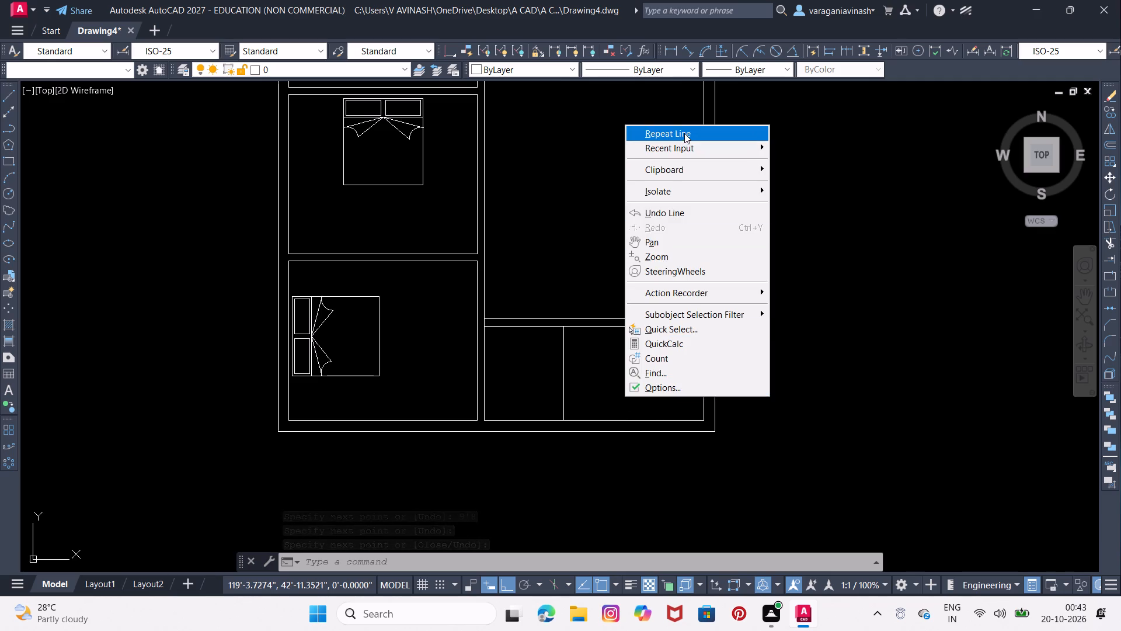
pyautogui.click(683, 133)
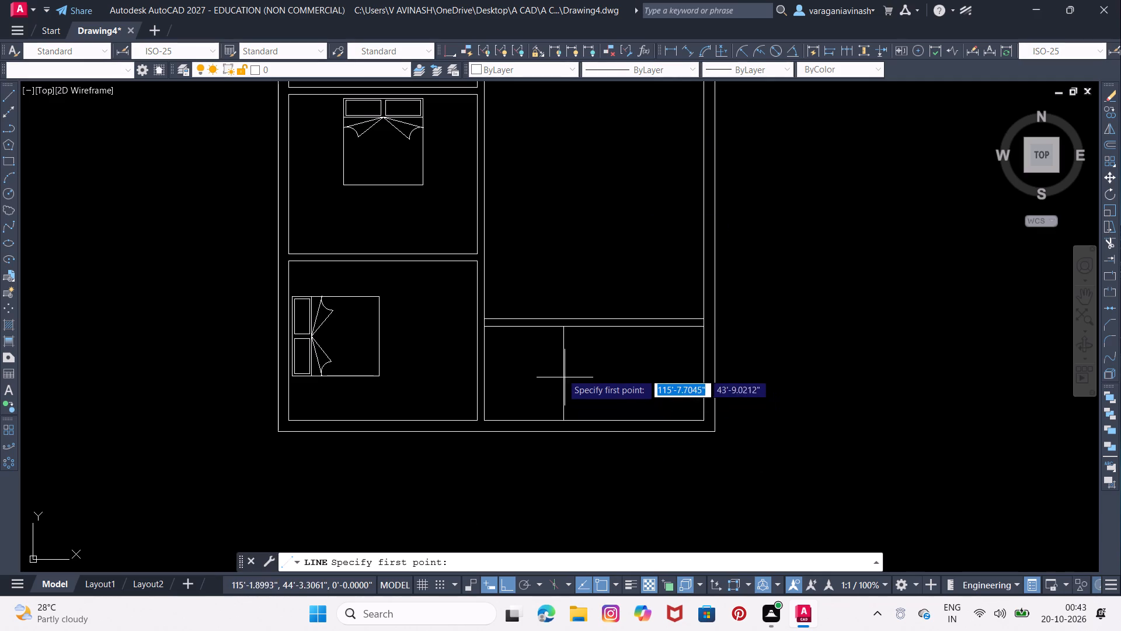
pyautogui.click(560, 373)
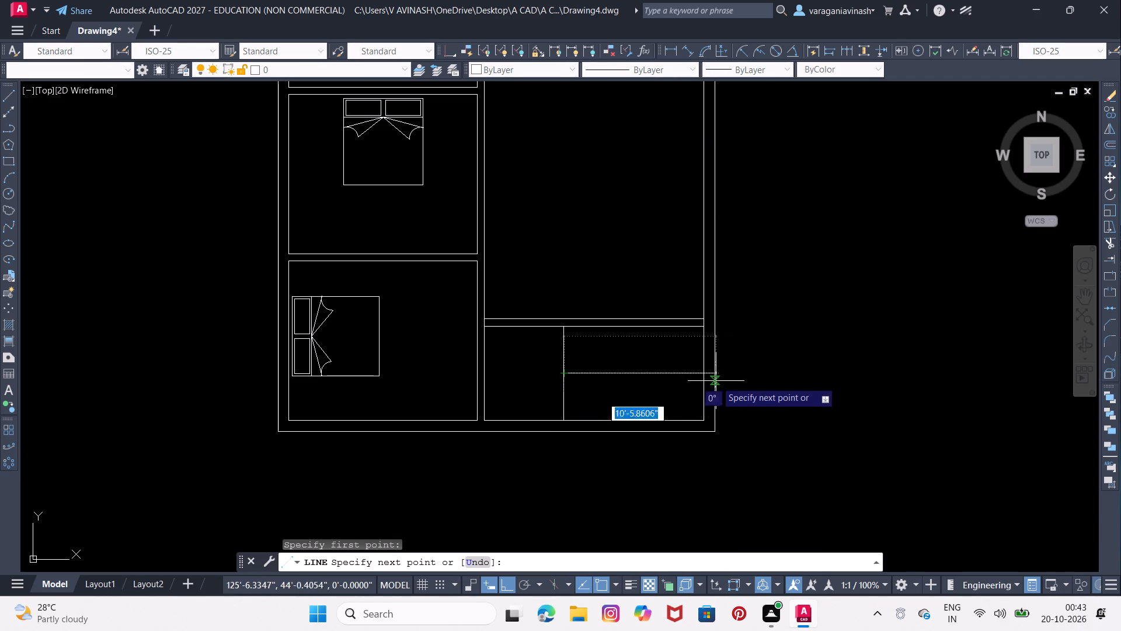
pyautogui.click(666, 372)
pyautogui.press('Escape')
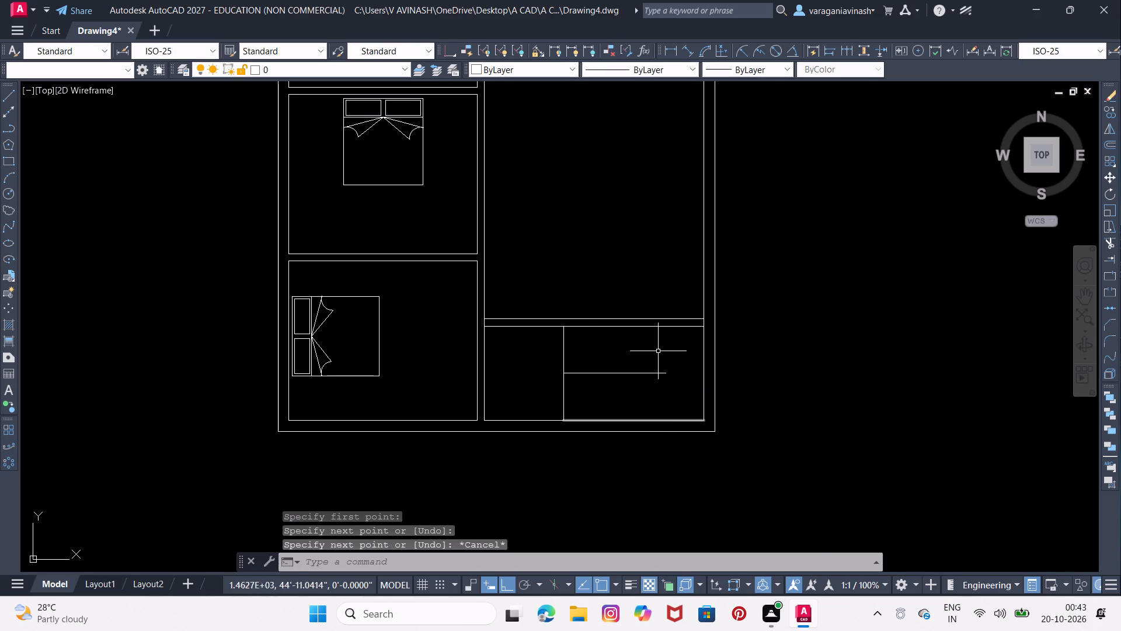
# Draw a vertical line from the horizontal line's free right end up to the bottom-right room's upper wall.
pyautogui.rightClick(652, 330)
pyautogui.click(713, 71)
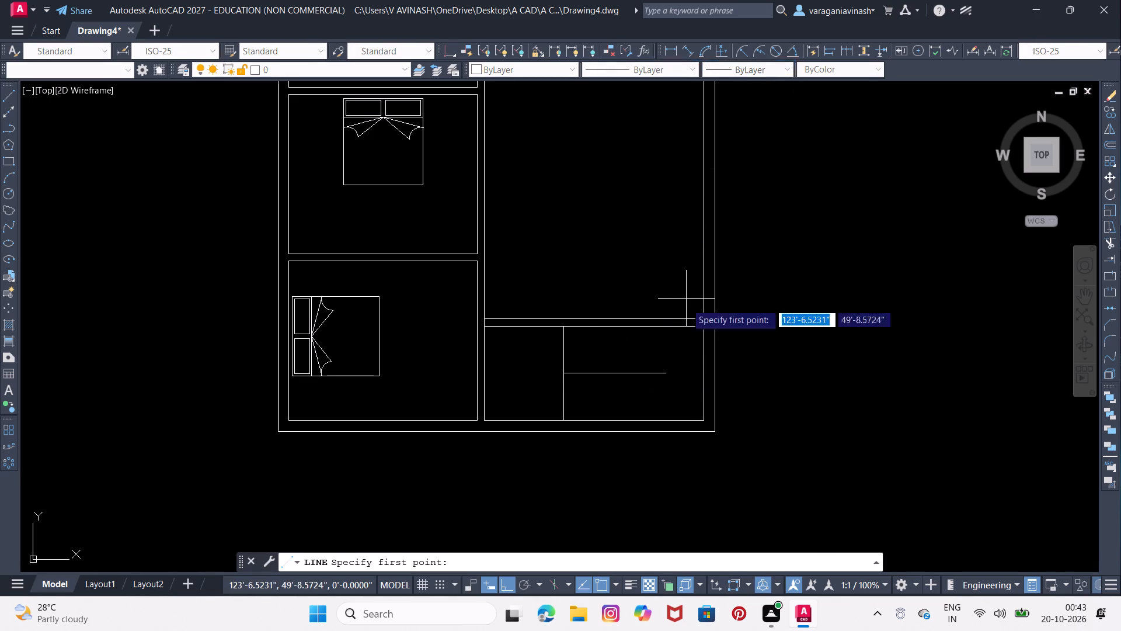
pyautogui.click(663, 377)
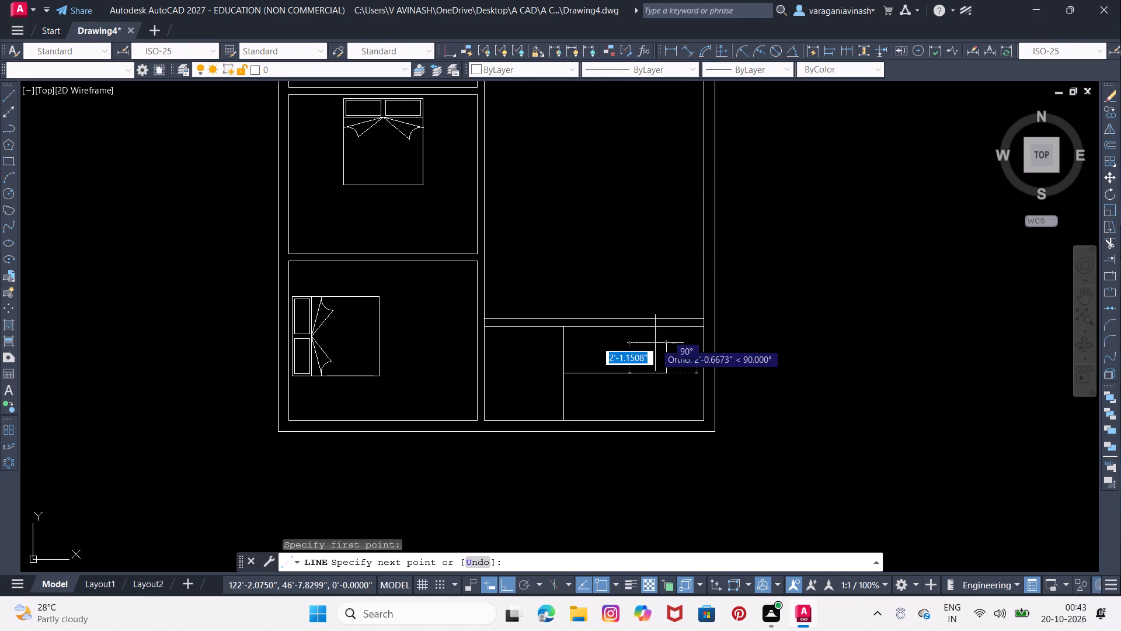
pyautogui.click(667, 330)
pyautogui.press('Escape')
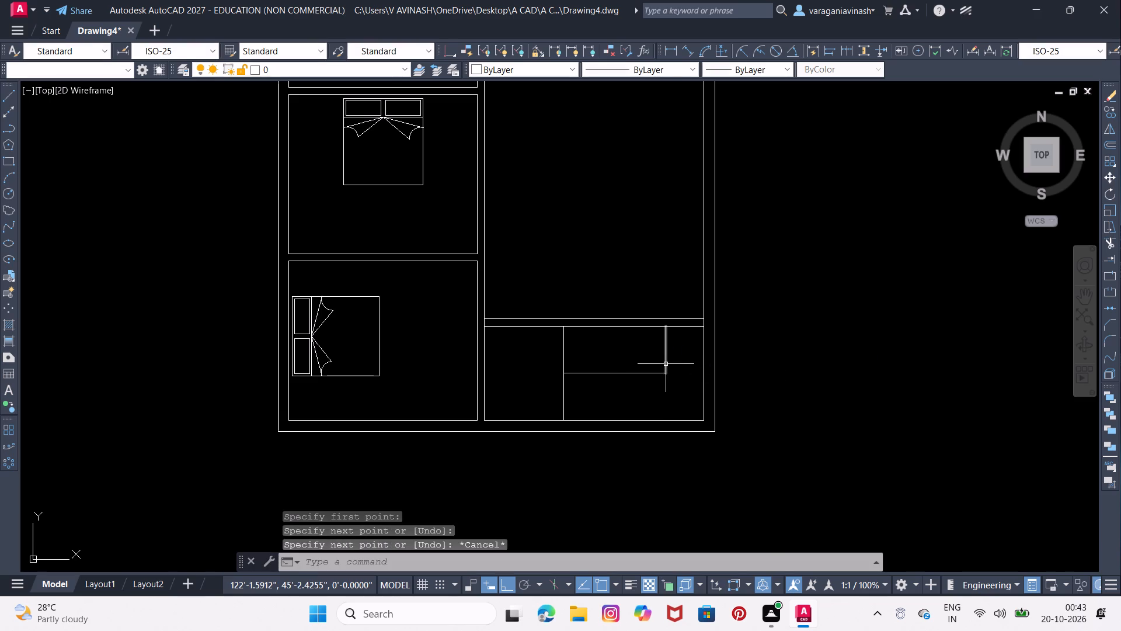
# Stretch the lower end of that short vertical line down to the room's lower wall.
pyautogui.click(666, 364)
pyautogui.click(667, 375)
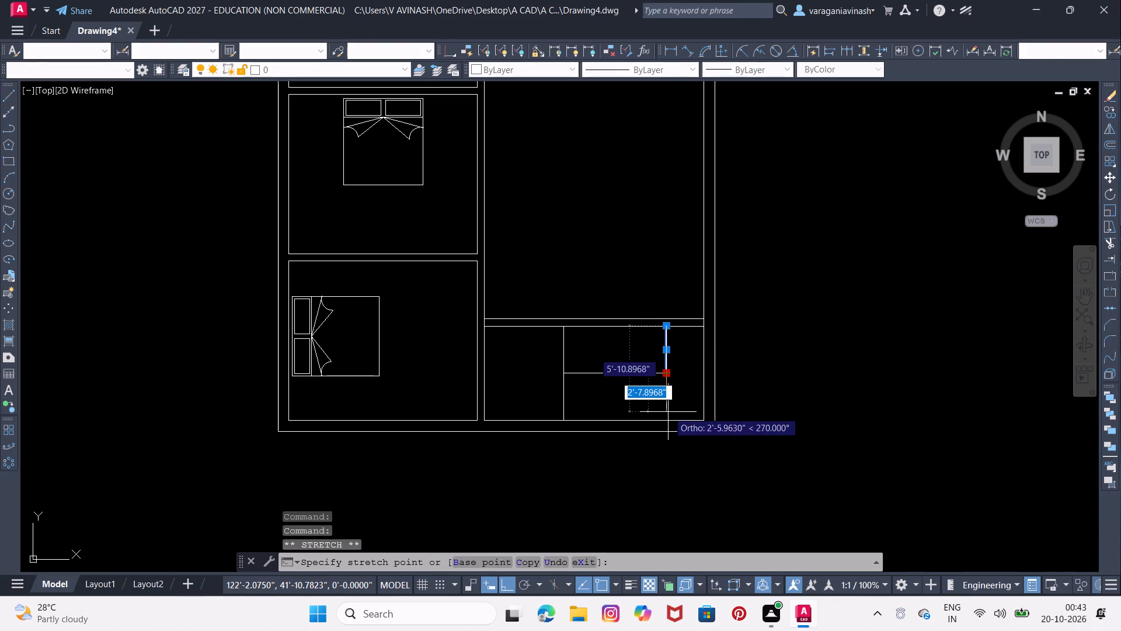
pyautogui.click(667, 417)
pyautogui.press('Escape')
pyautogui.press('Escape')
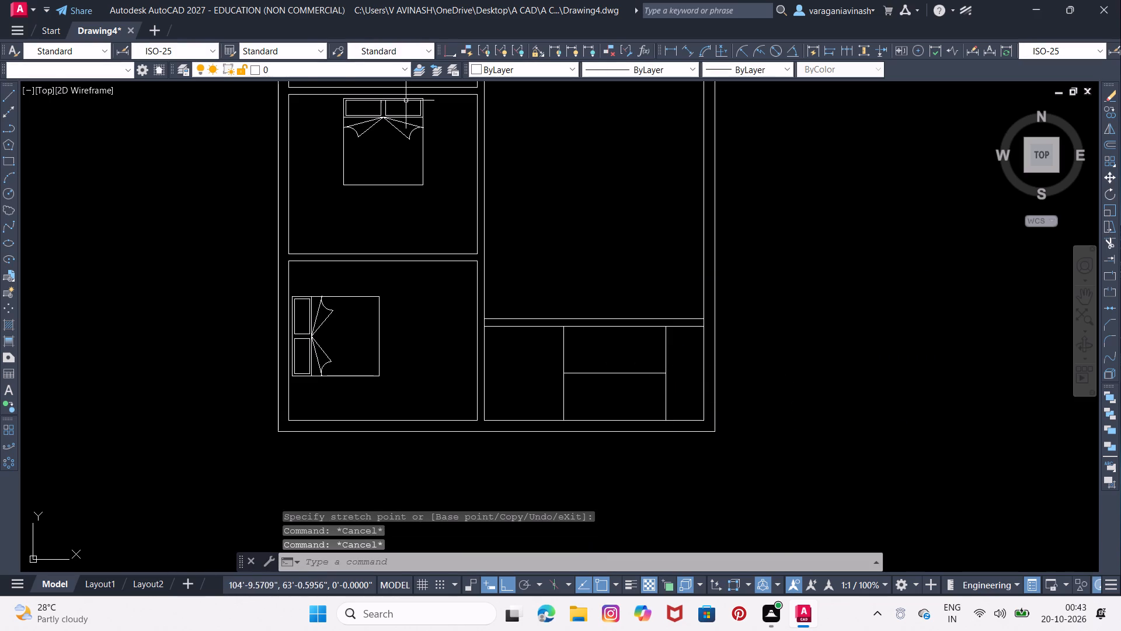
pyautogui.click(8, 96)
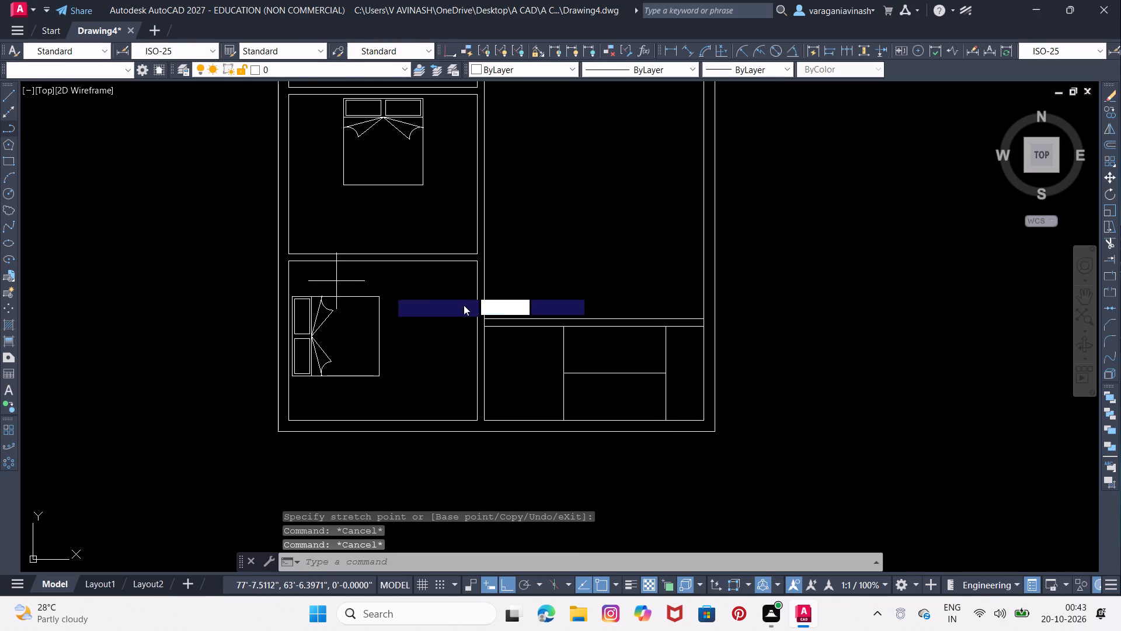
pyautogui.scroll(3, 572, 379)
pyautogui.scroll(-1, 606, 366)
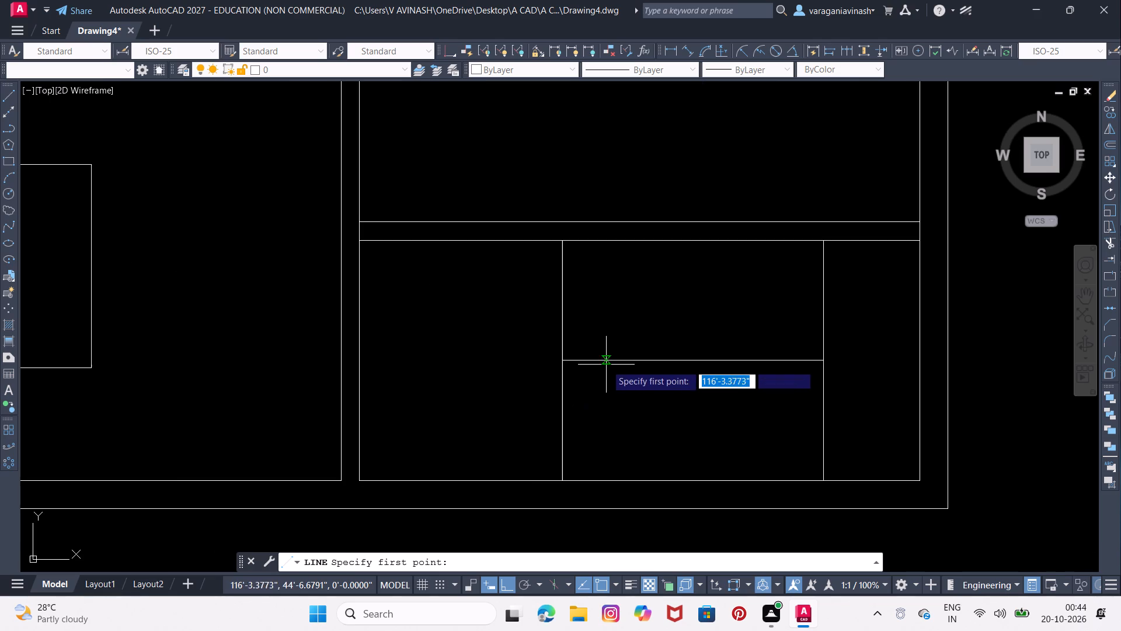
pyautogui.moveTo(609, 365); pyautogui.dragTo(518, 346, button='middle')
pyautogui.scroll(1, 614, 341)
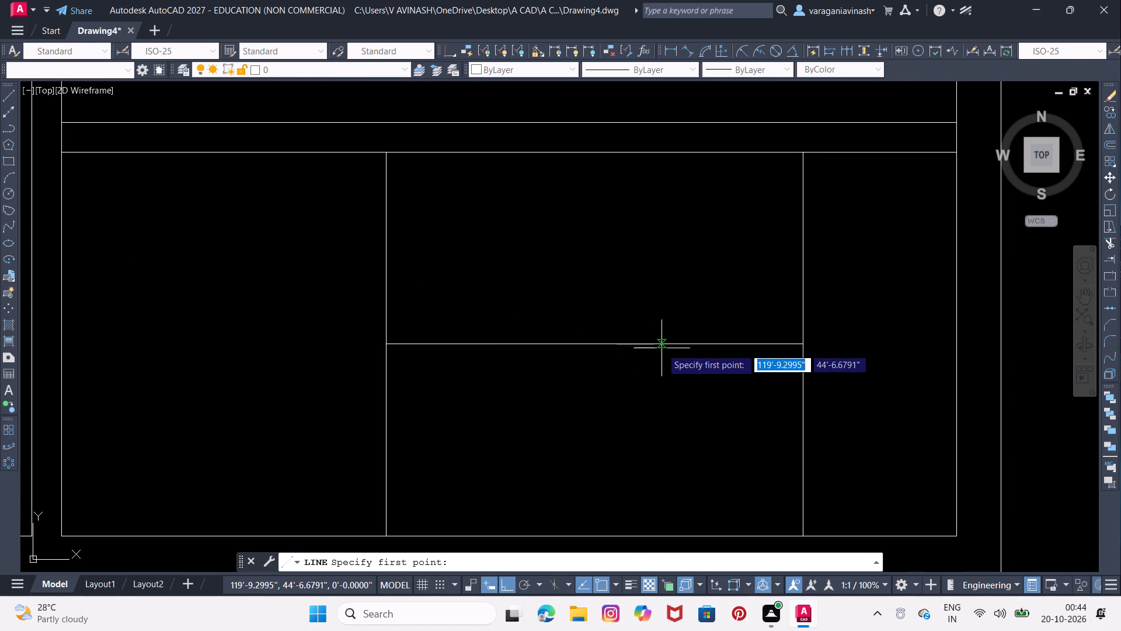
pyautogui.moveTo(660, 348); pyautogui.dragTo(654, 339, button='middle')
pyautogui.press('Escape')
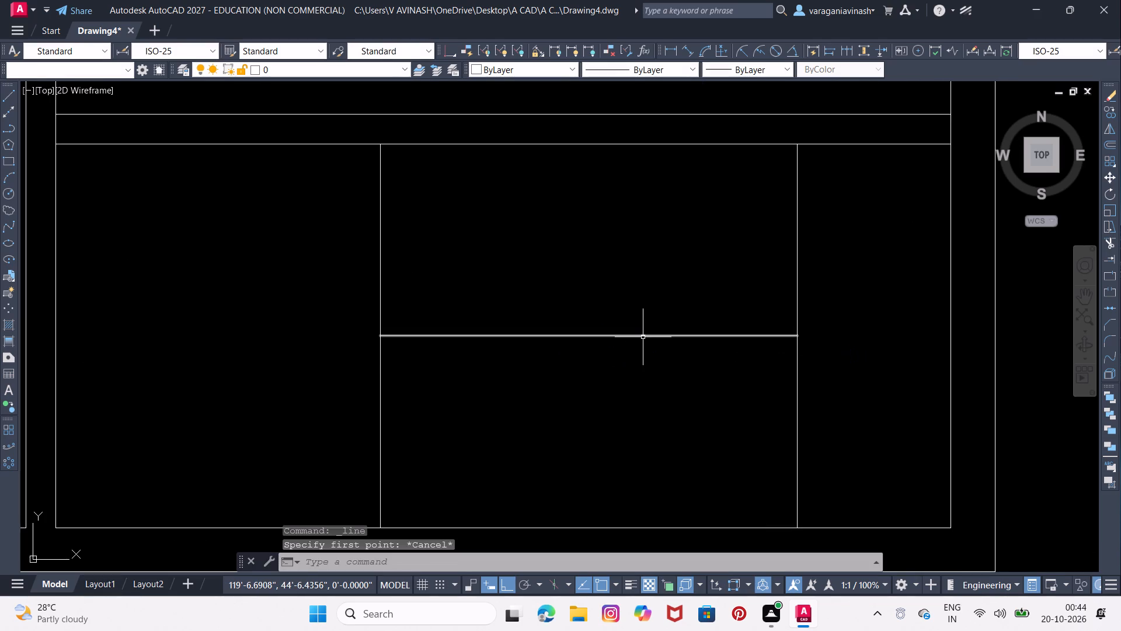
# Offset the horizontal line between the two vertical partitions by 0.2' to both its upper and lower sides.
pyautogui.press('o')
pyautogui.press('Return')
pyautogui.write('0.2')
pyautogui.press("'")
pyautogui.press('Return')
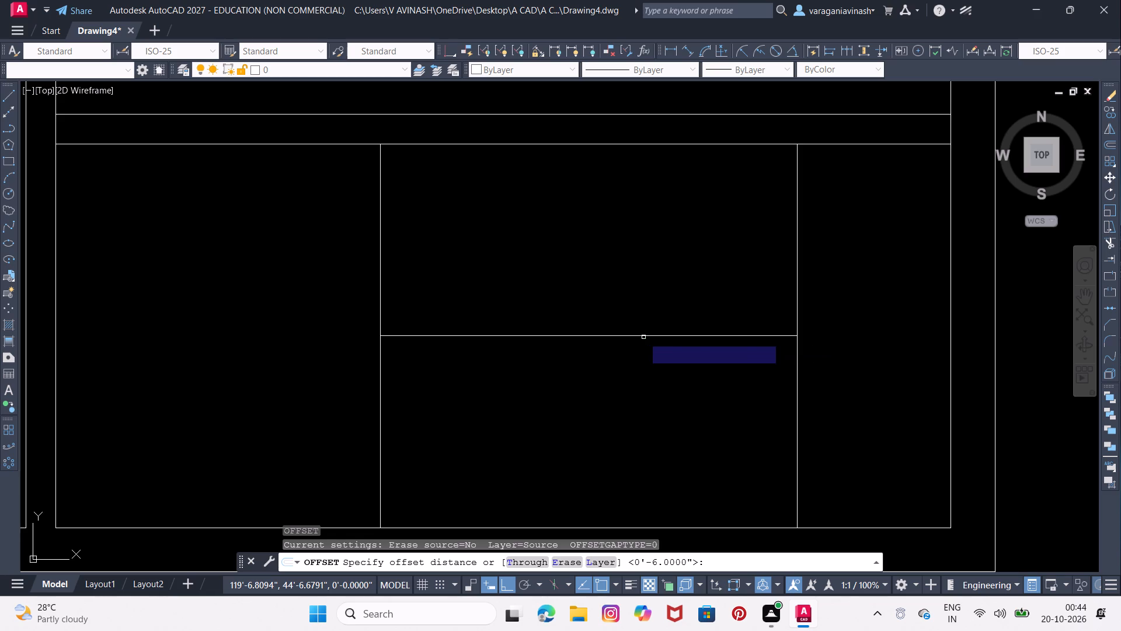
pyautogui.click(642, 336)
pyautogui.click(648, 319)
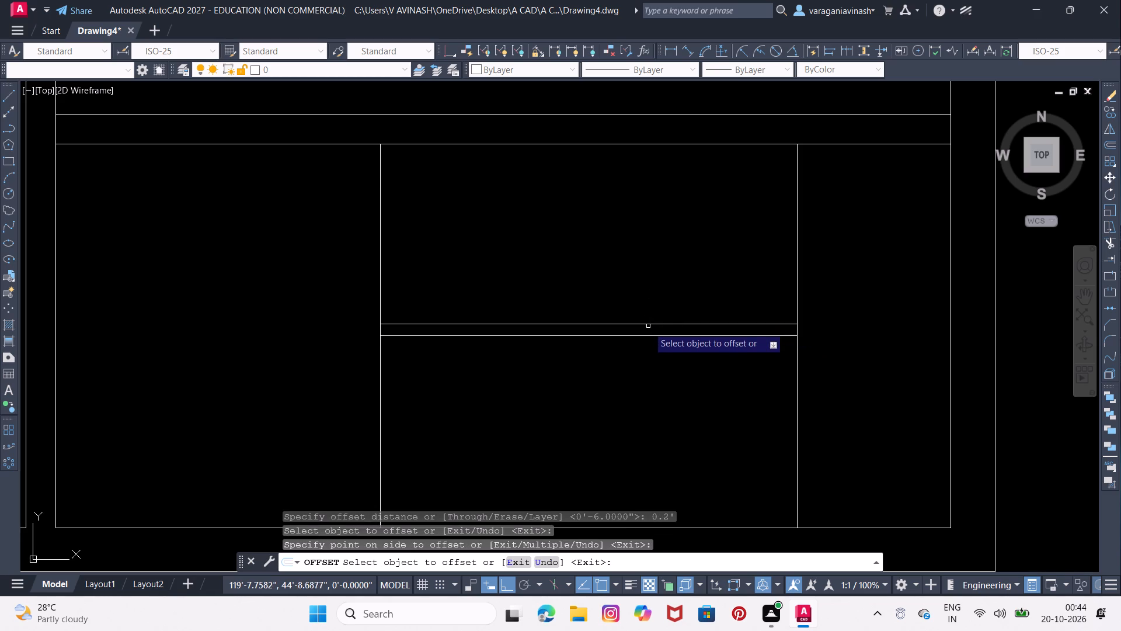
pyautogui.click(645, 336)
pyautogui.click(640, 363)
pyautogui.press('Escape')
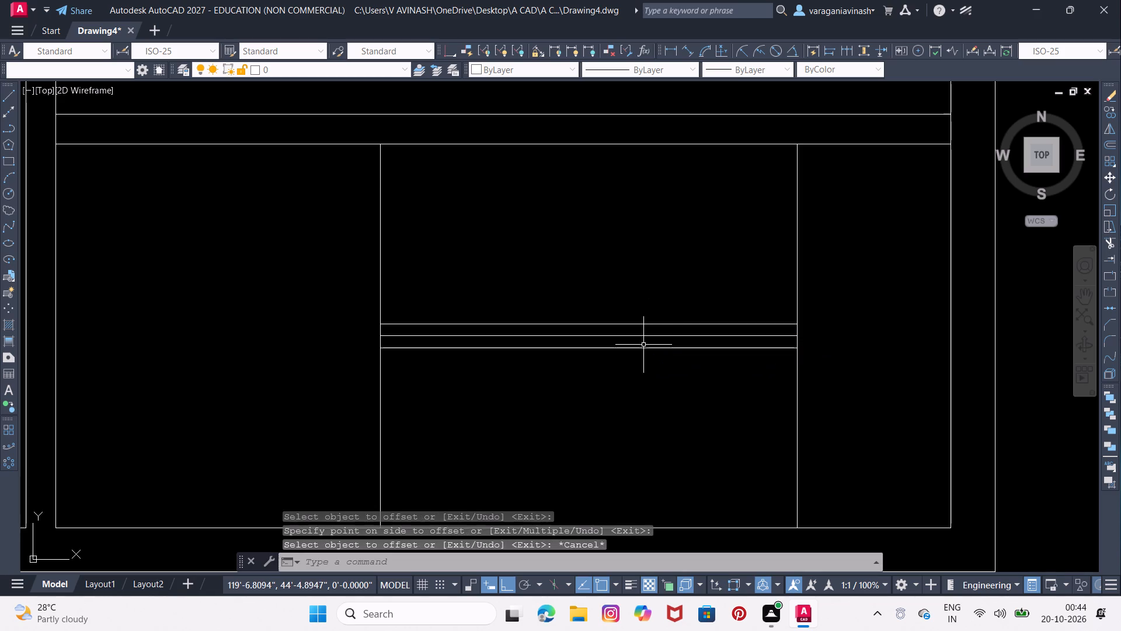
pyautogui.press('Escape')
# Delete the original middle line between the two offset horizontal lines.
pyautogui.click(649, 335)
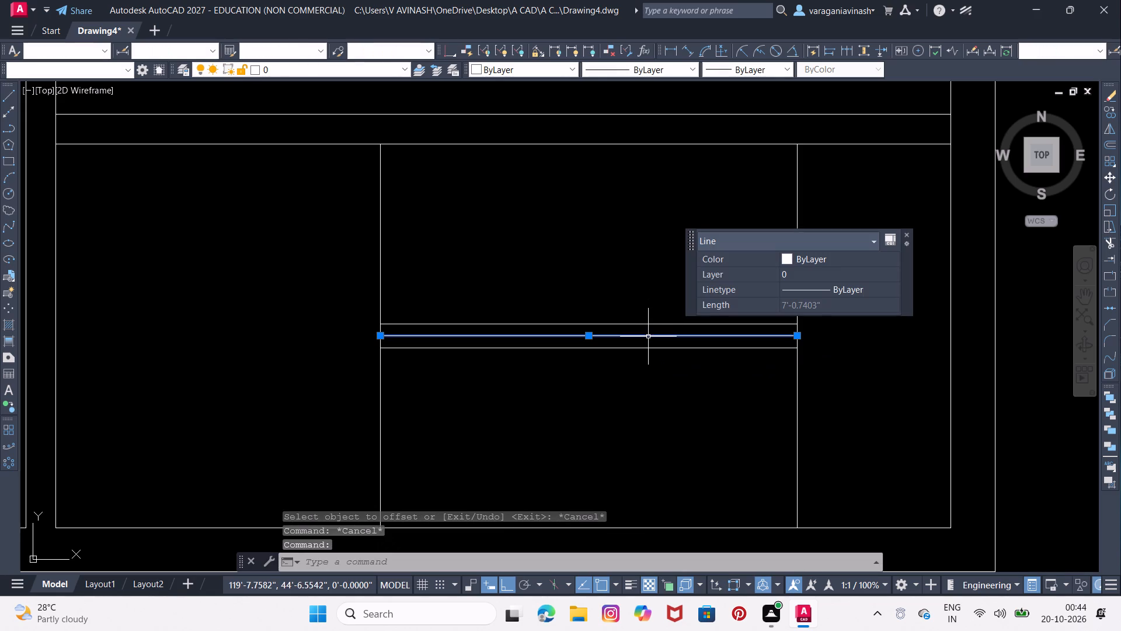
pyautogui.press('Delete')
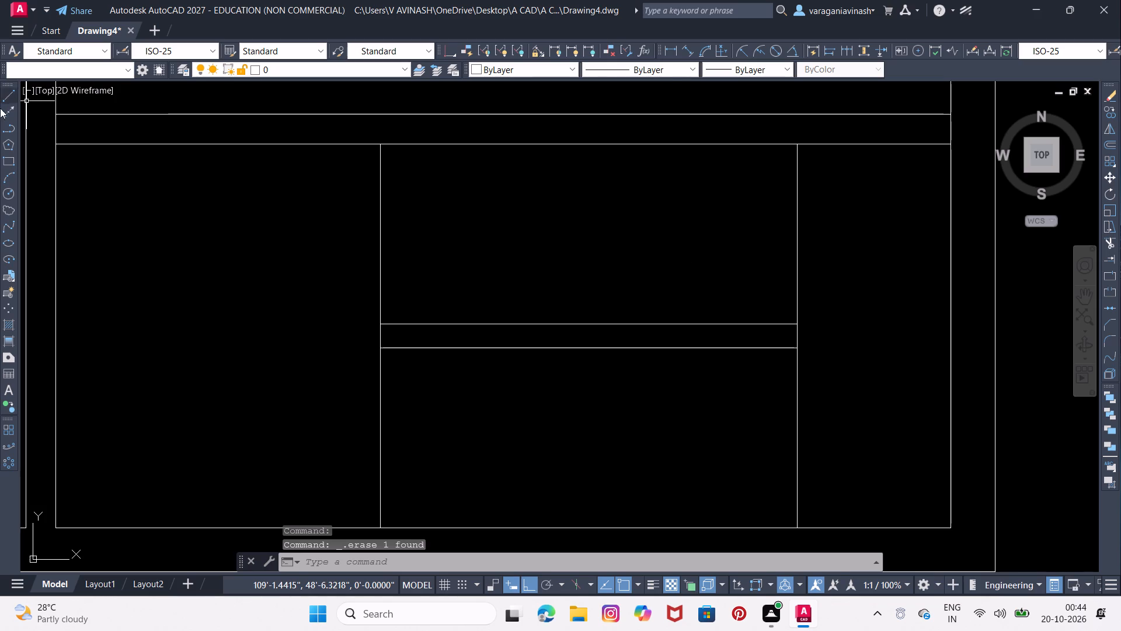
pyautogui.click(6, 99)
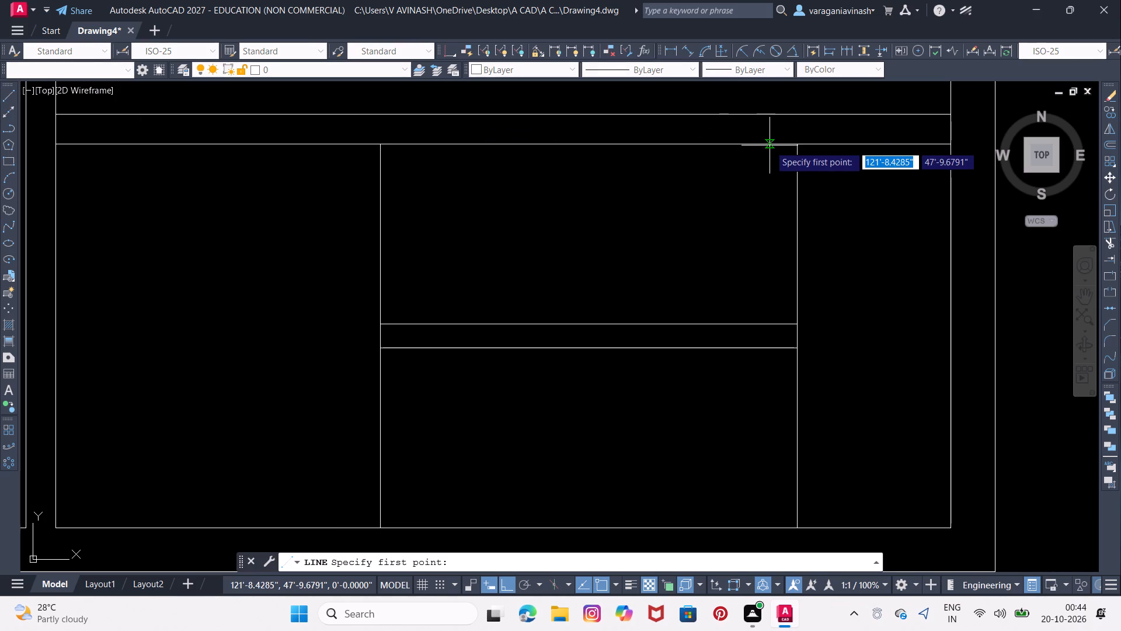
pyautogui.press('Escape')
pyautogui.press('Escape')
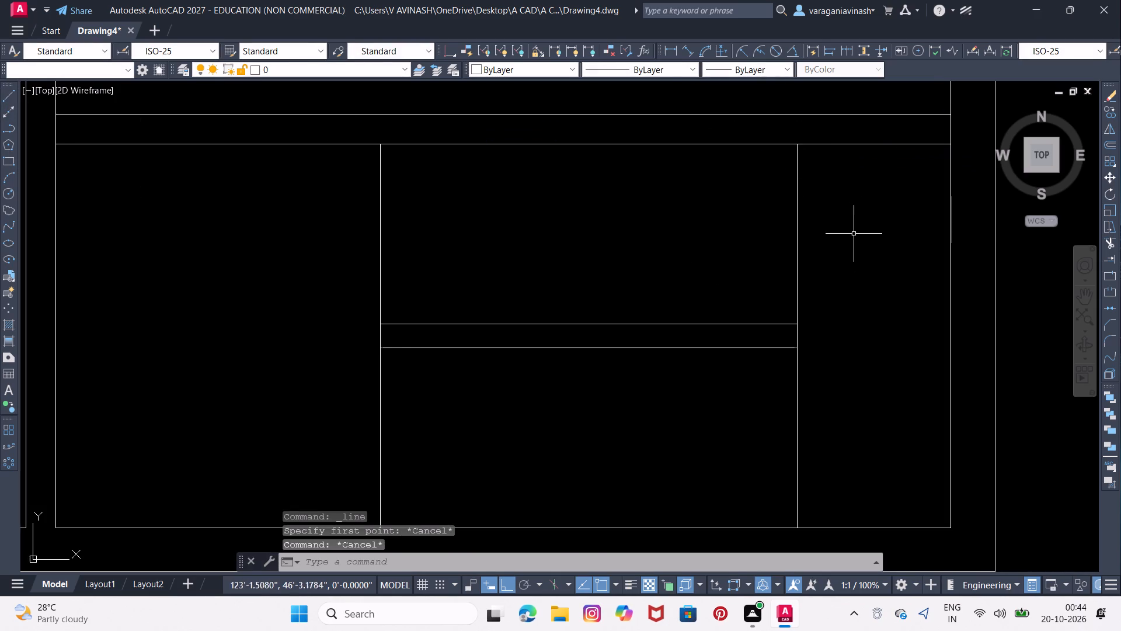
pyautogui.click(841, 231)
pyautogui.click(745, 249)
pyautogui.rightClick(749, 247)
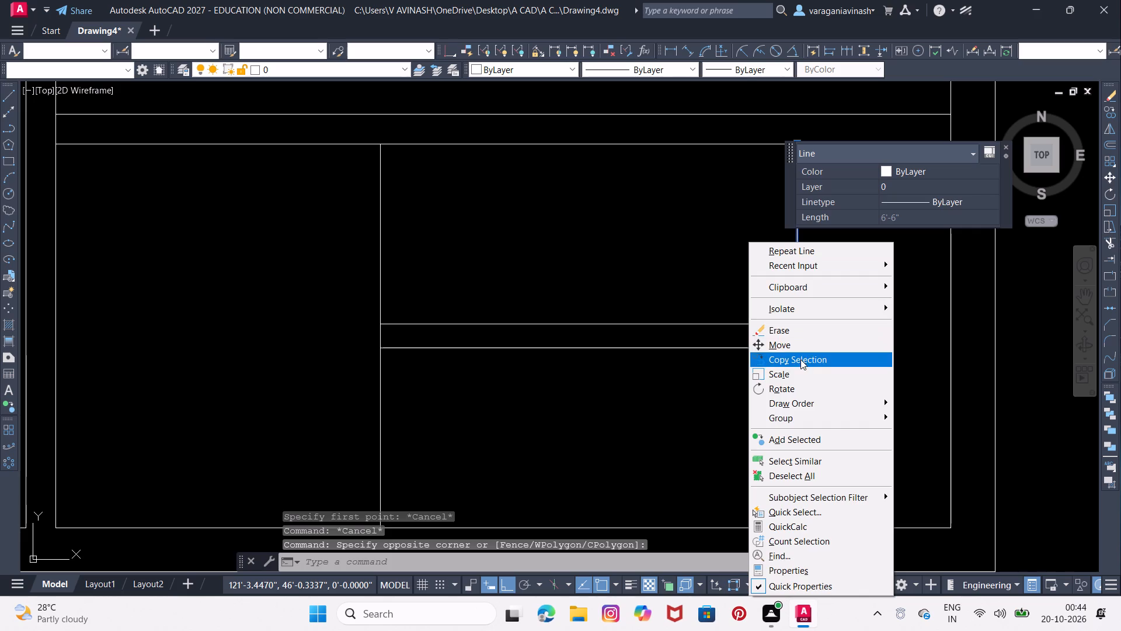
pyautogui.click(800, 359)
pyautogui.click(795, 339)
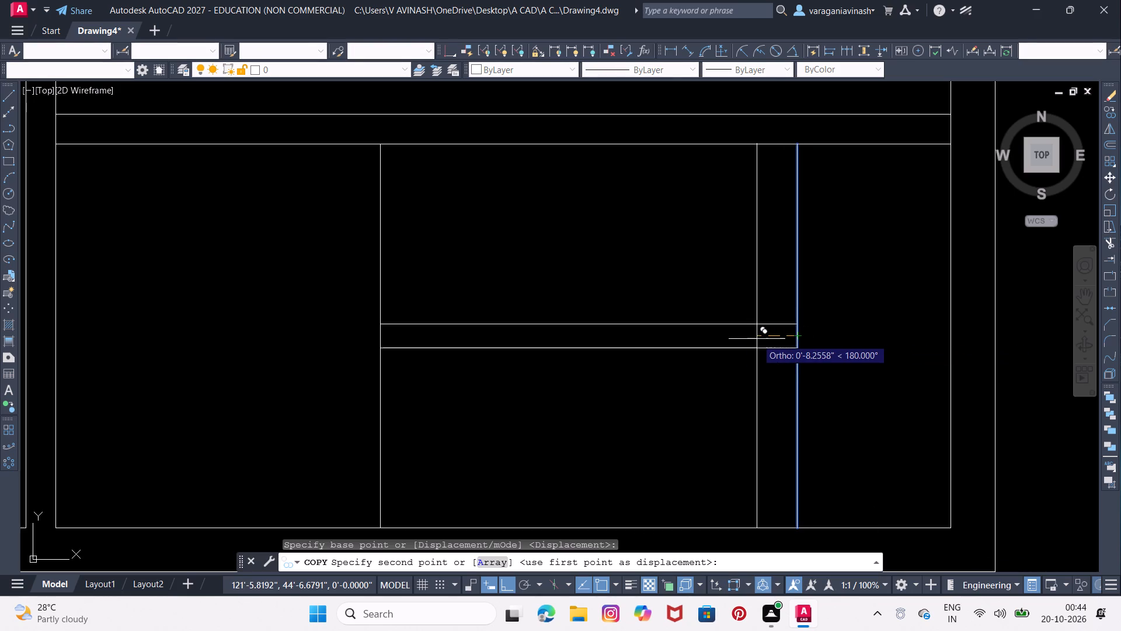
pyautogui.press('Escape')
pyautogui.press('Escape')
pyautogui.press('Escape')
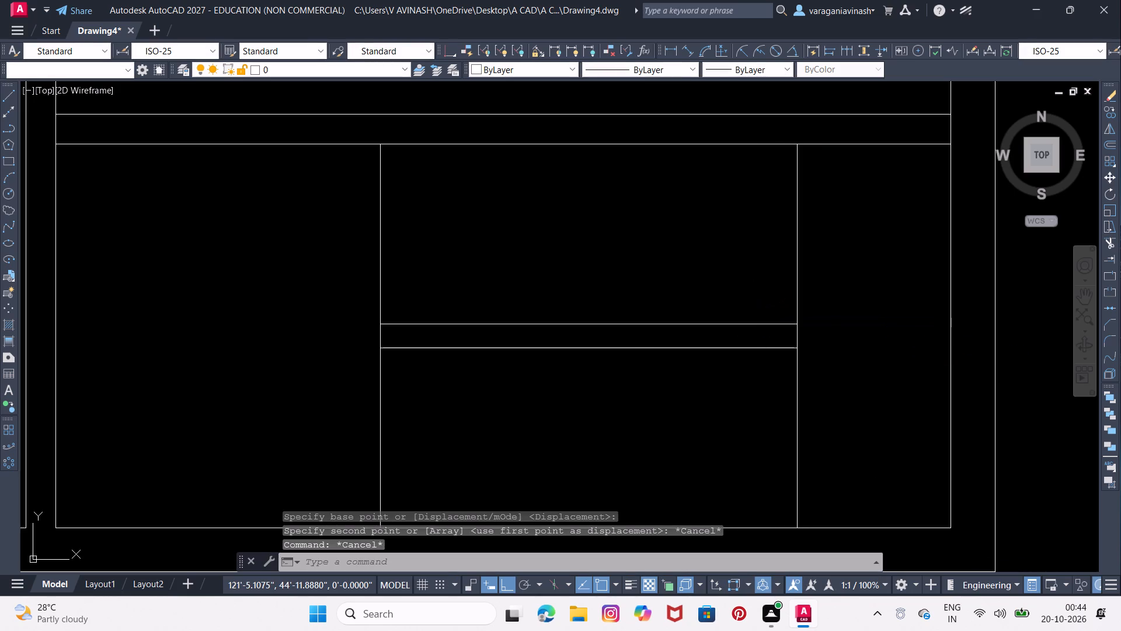
# Offset the right vertical partition by 0.8' repeatedly toward the left one, making seven evenly spaced copies.
pyautogui.press('o')
pyautogui.press('Return')
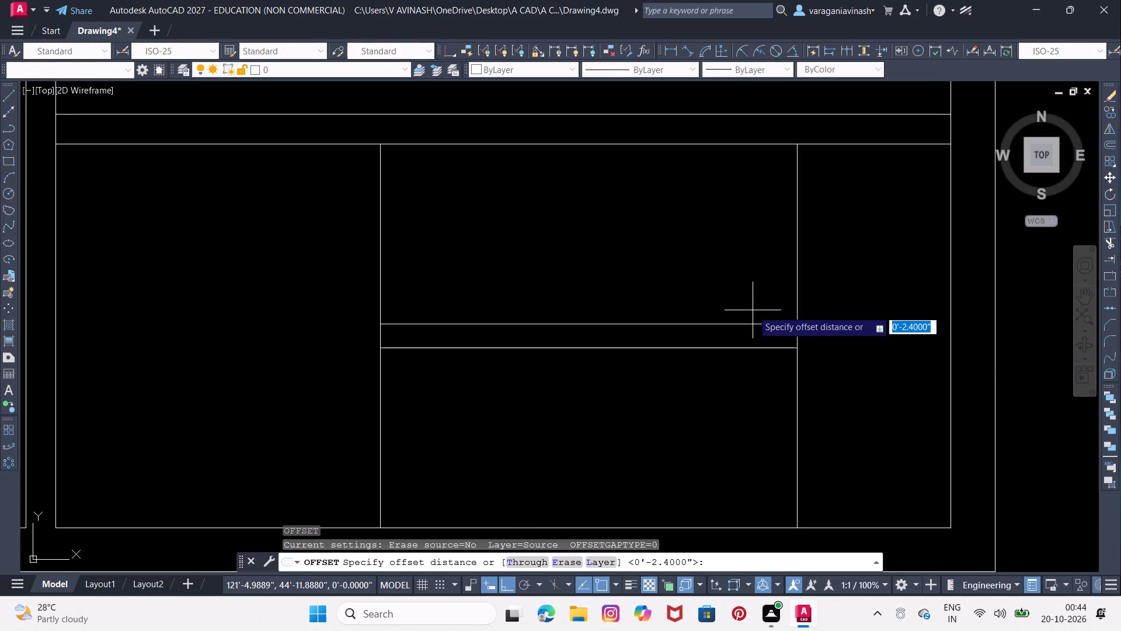
pyautogui.write('0.')
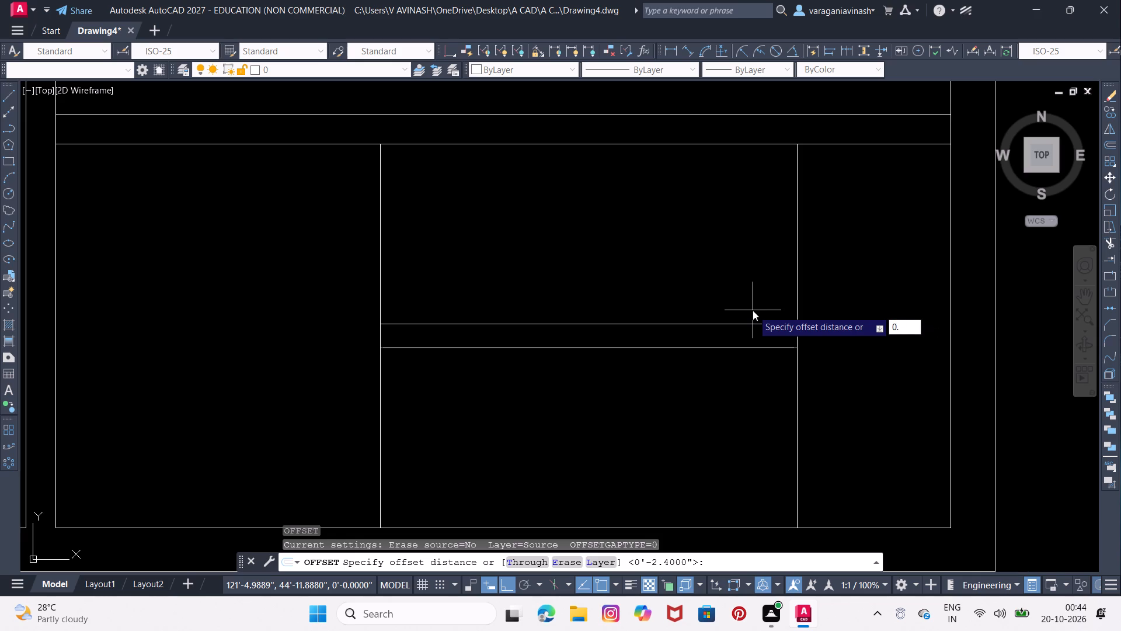
pyautogui.press('8')
pyautogui.press("'")
pyautogui.press('Return')
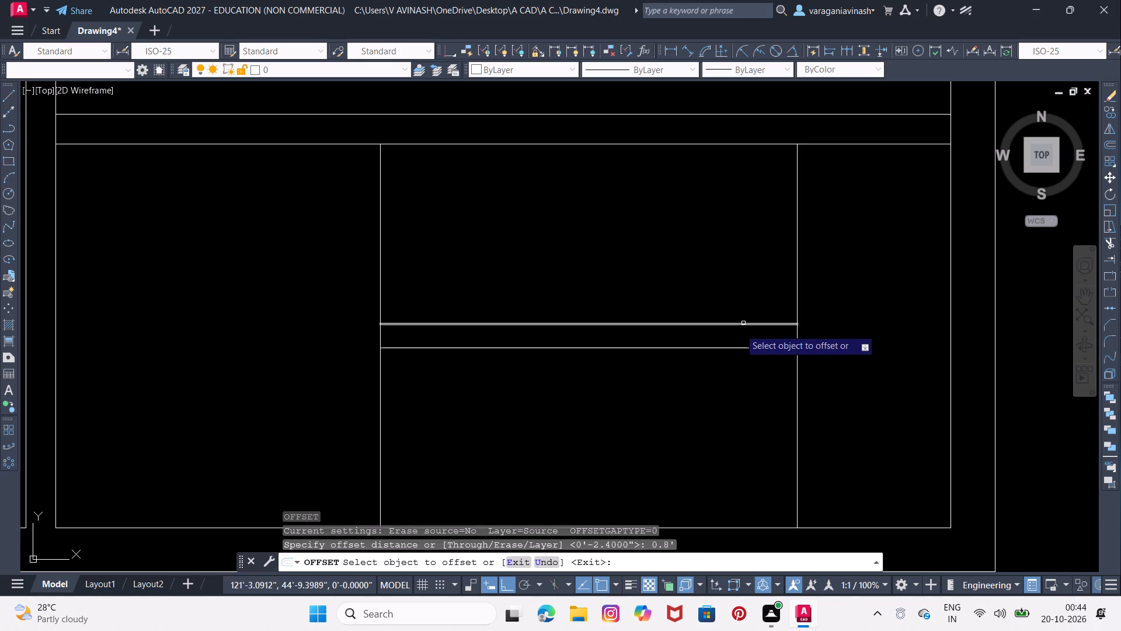
pyautogui.click(798, 335)
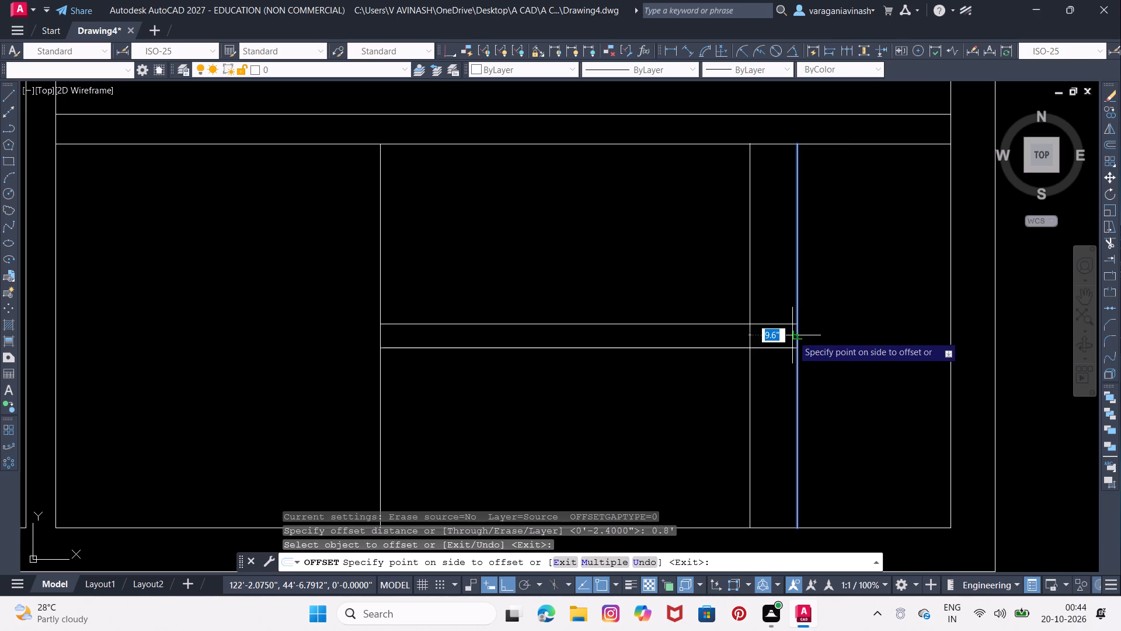
pyautogui.press('m')
pyautogui.press('Return')
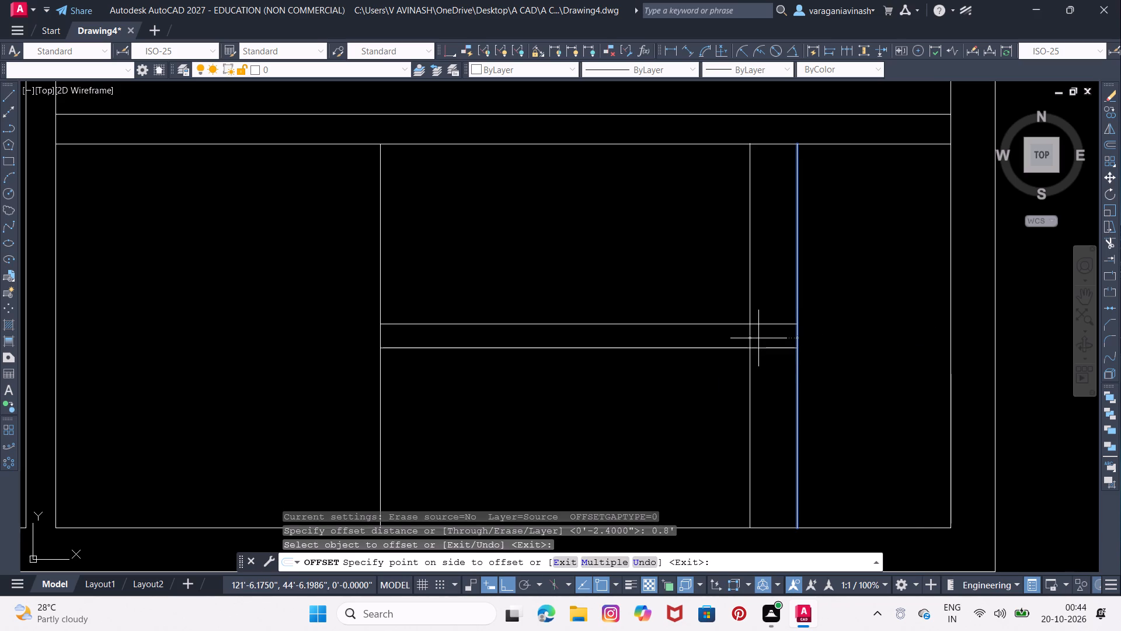
pyautogui.click(695, 335)
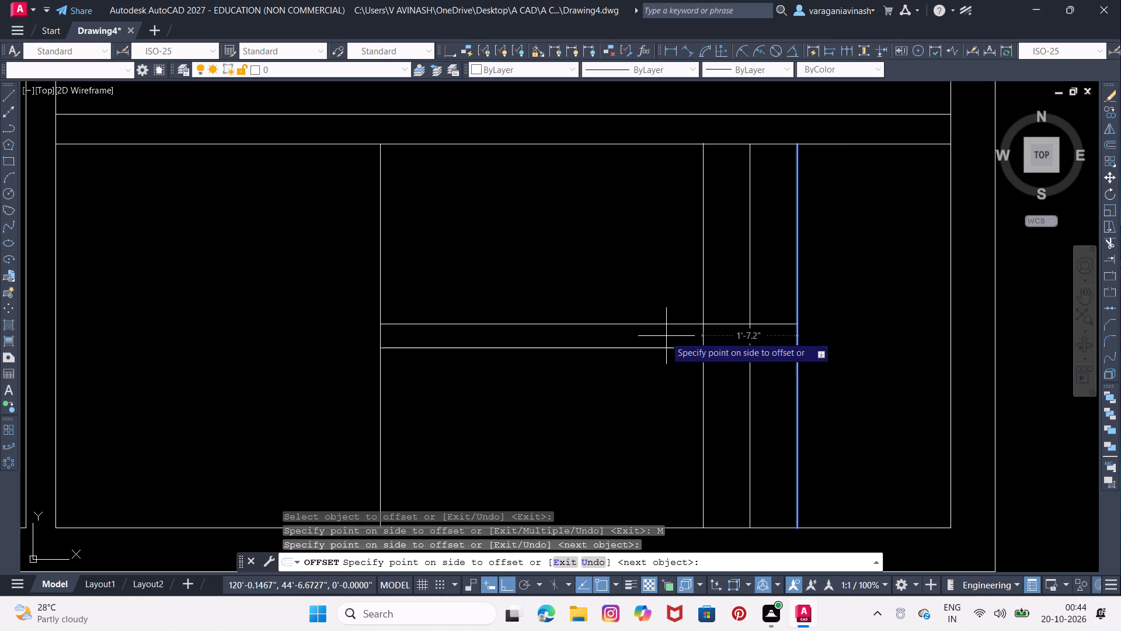
pyautogui.click(662, 336)
pyautogui.click(576, 337)
pyautogui.click(517, 338)
pyautogui.click(476, 338)
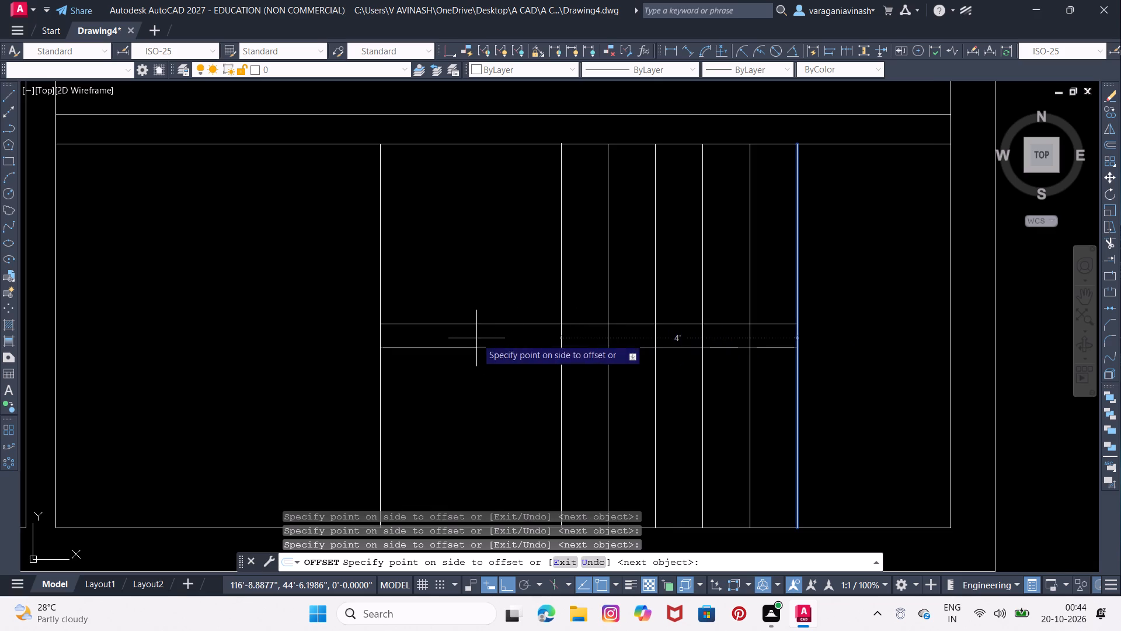
pyautogui.click(454, 341)
pyautogui.click(437, 341)
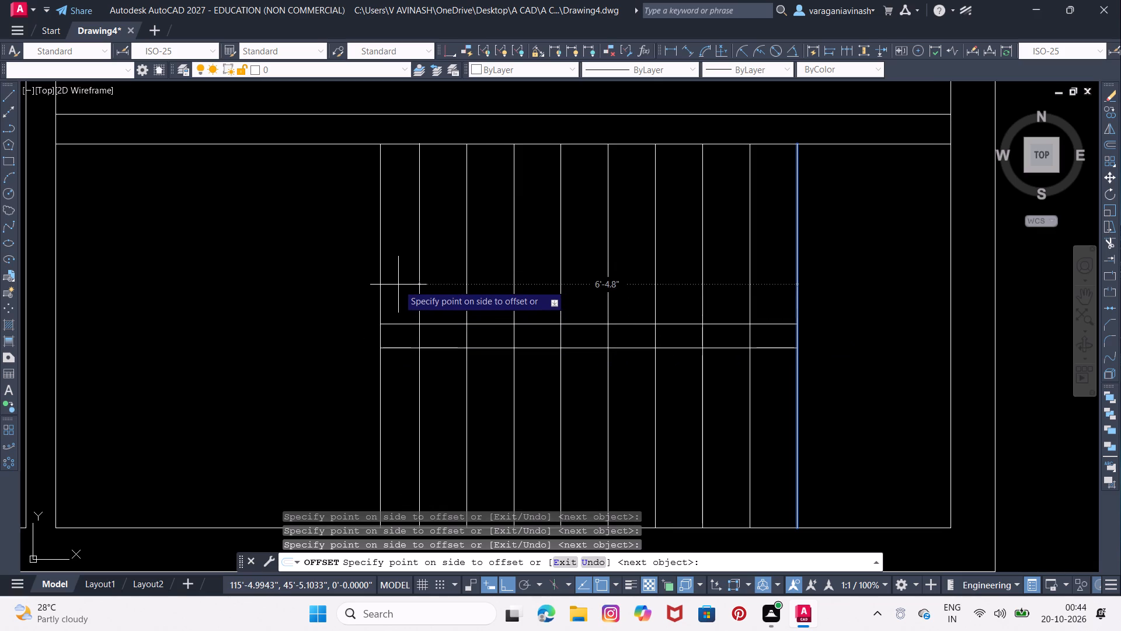
pyautogui.press('Escape')
pyautogui.press('Escape')
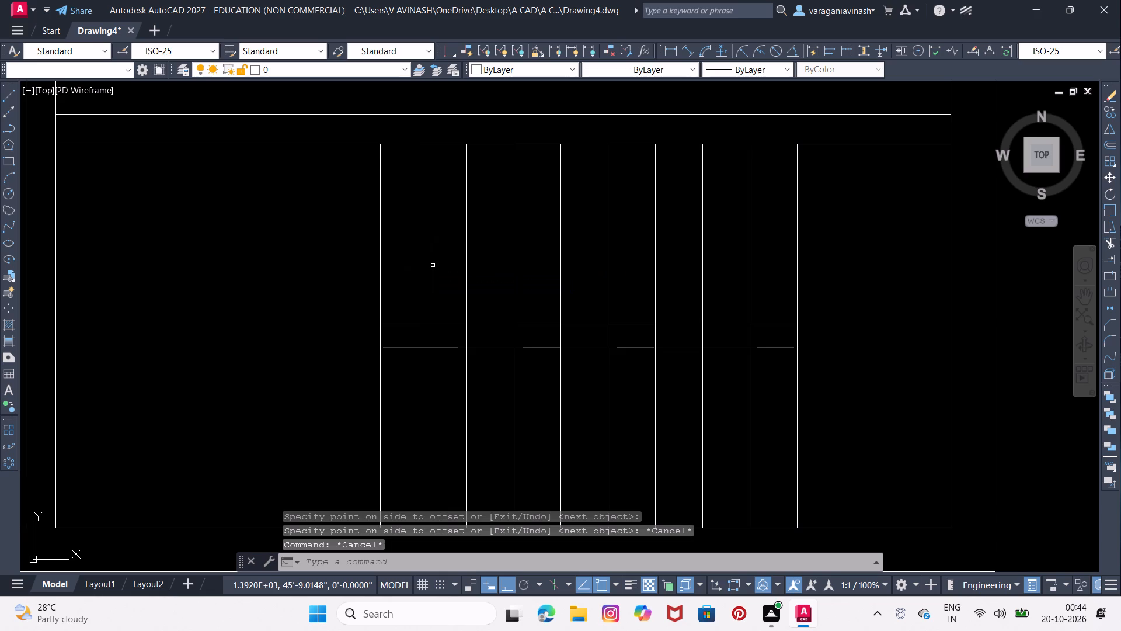
pyautogui.click(466, 241)
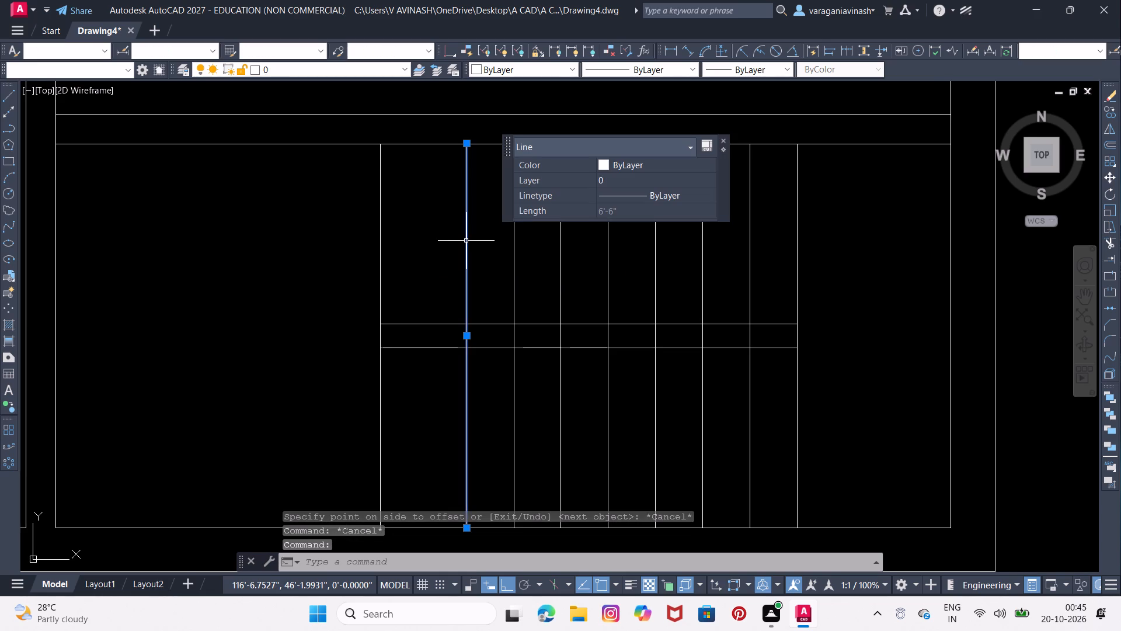
pyautogui.press('Escape')
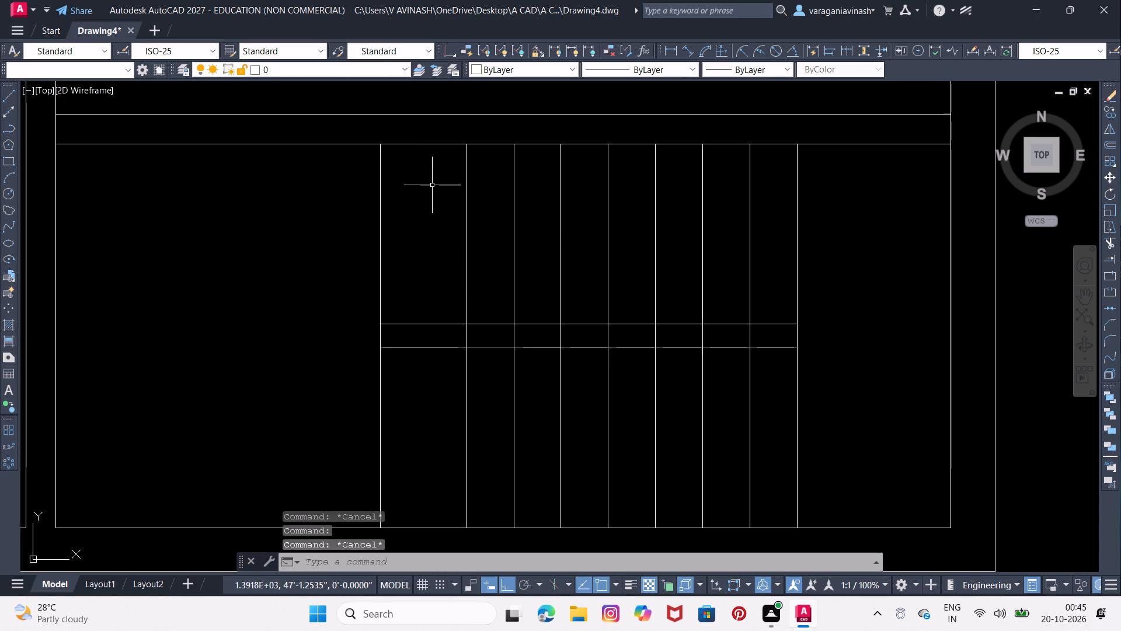
# Draw a vertical line from the room's upper wall to its lower wall, between the left partition and the nearest offset line.
pyautogui.click(10, 89)
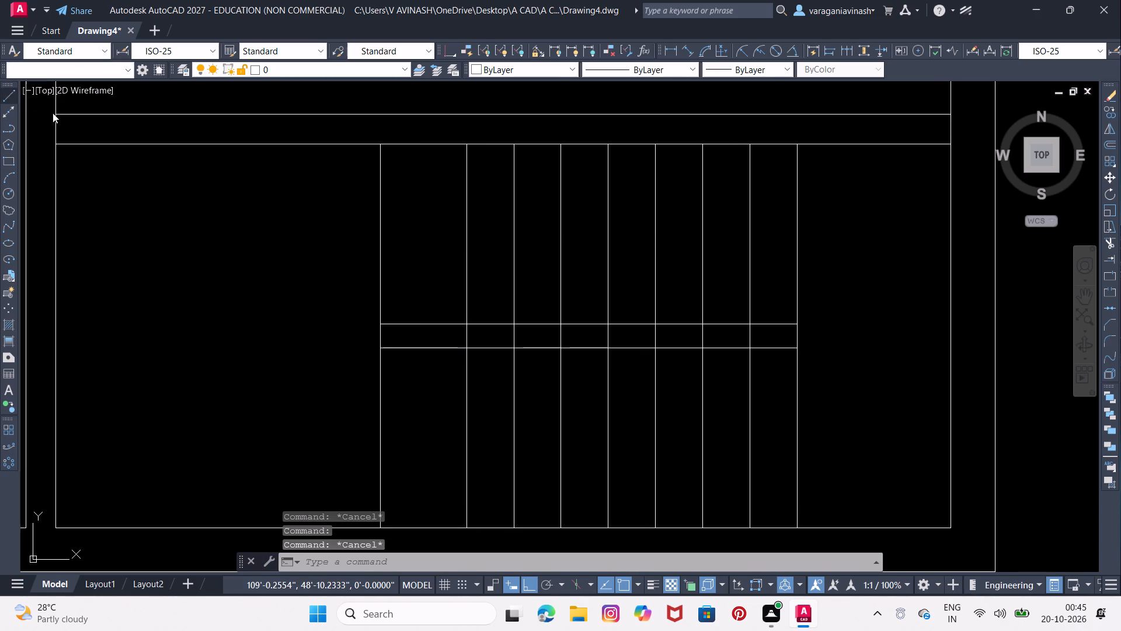
pyautogui.click(422, 147)
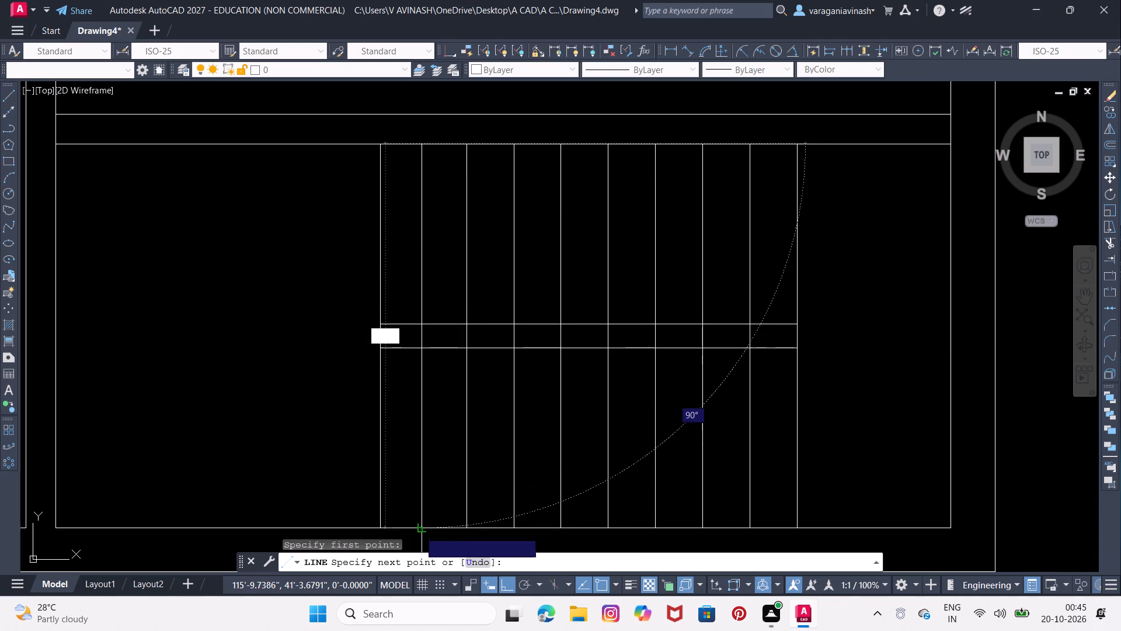
pyautogui.click(419, 525)
pyautogui.press('Escape')
pyautogui.press('Escape')
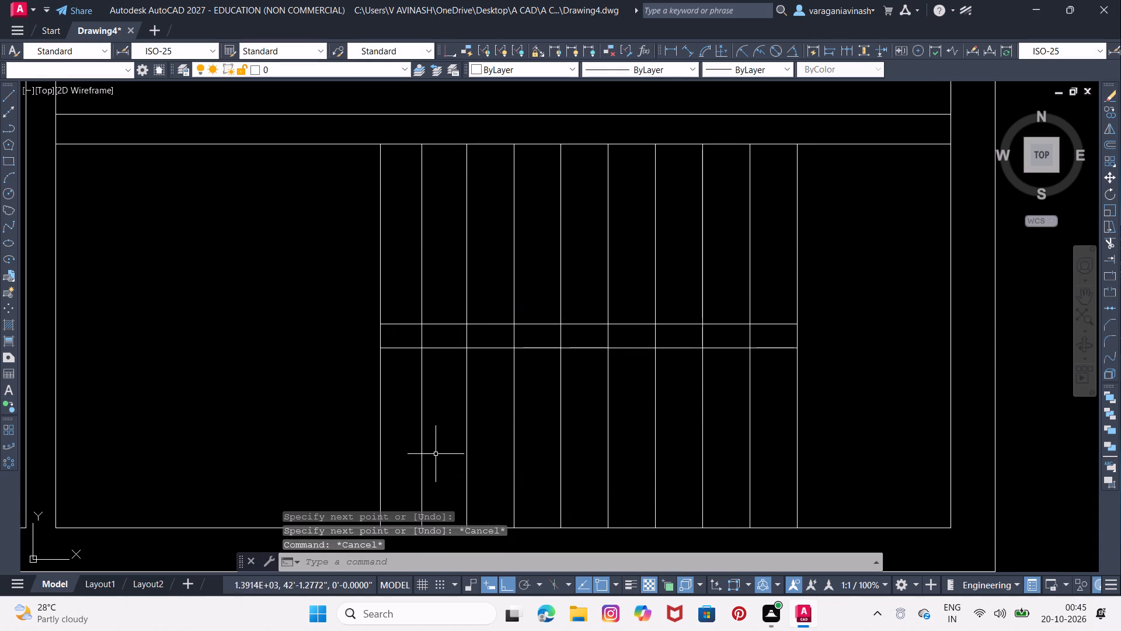
# Shorten the left vertical partition by stretching its upper end down to the upper of the two horizontal lines.
pyautogui.click(378, 232)
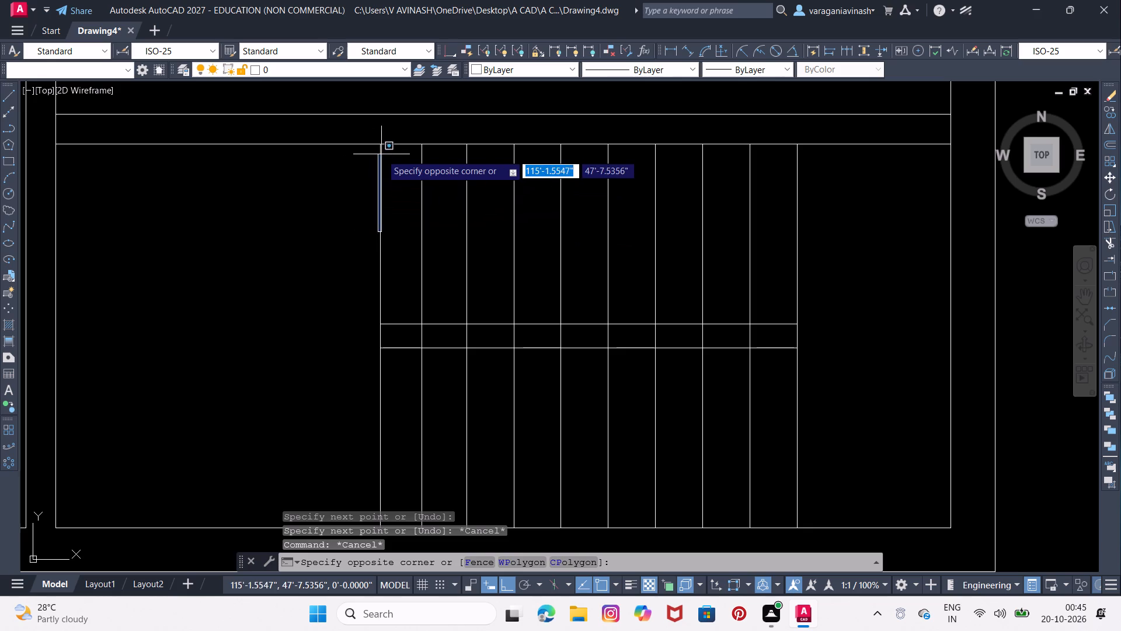
pyautogui.click(380, 167)
pyautogui.moveTo(389, 165); pyautogui.dragTo(382, 166)
pyautogui.click(356, 170)
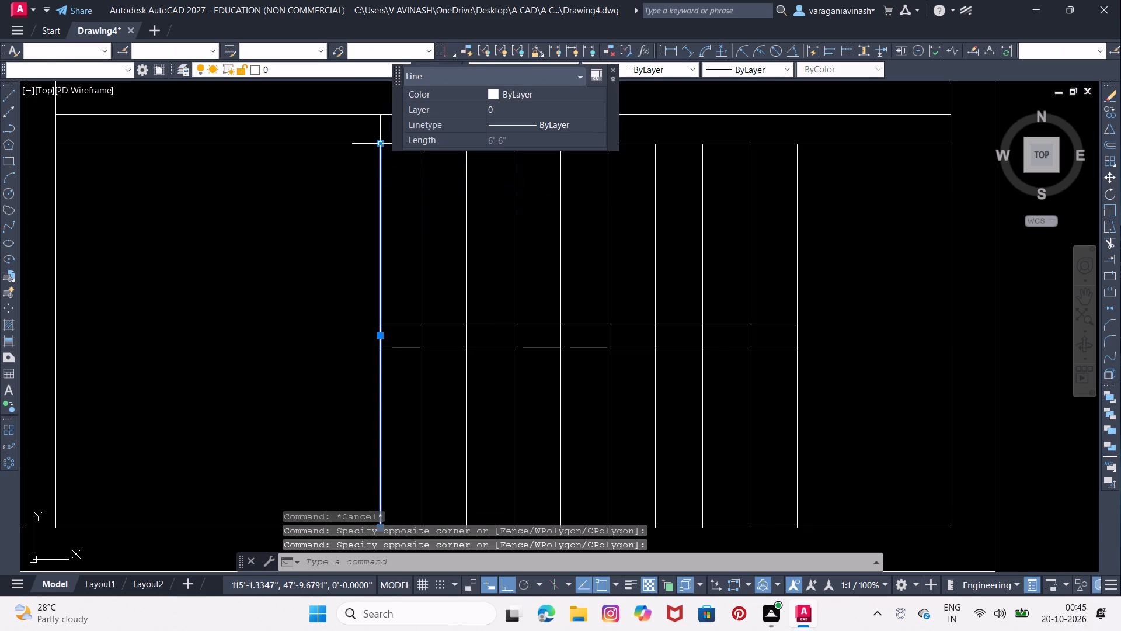
pyautogui.click(381, 143)
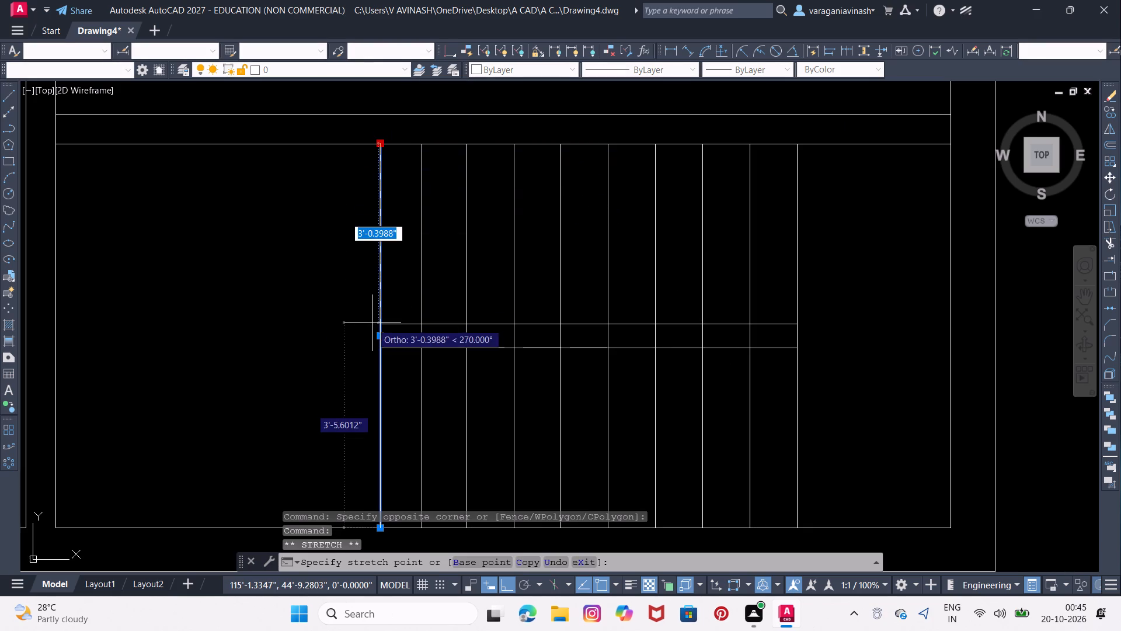
pyautogui.click(378, 325)
pyautogui.press('Escape')
pyautogui.press('Escape')
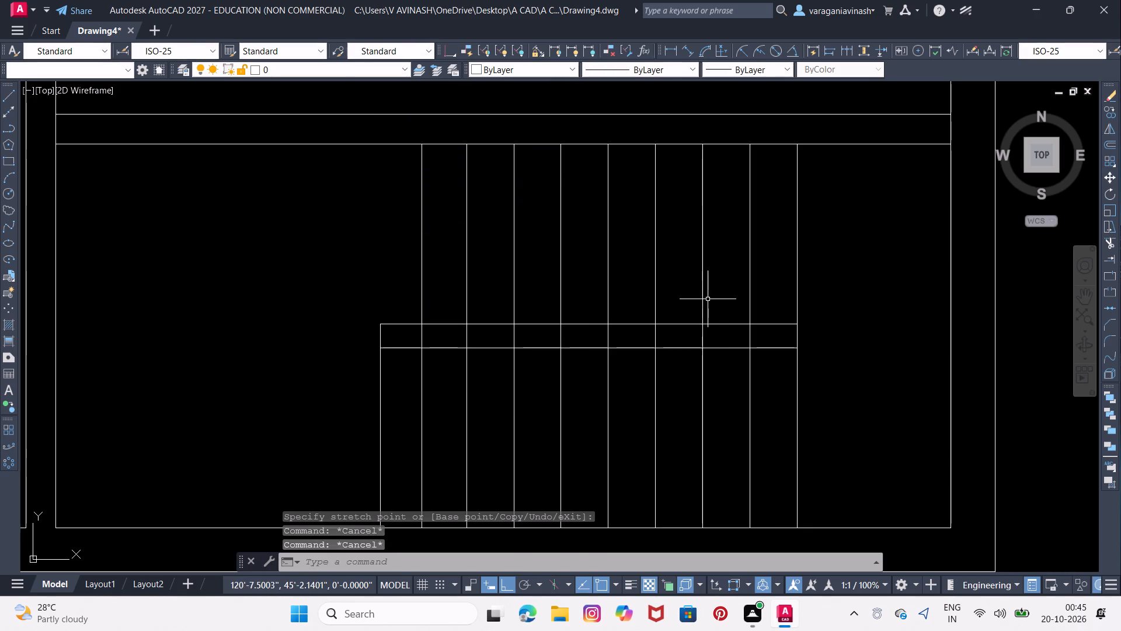
# Trim the segments of the eight inner vertical lines that lie between the two horizontal lines.
pyautogui.write('TR')
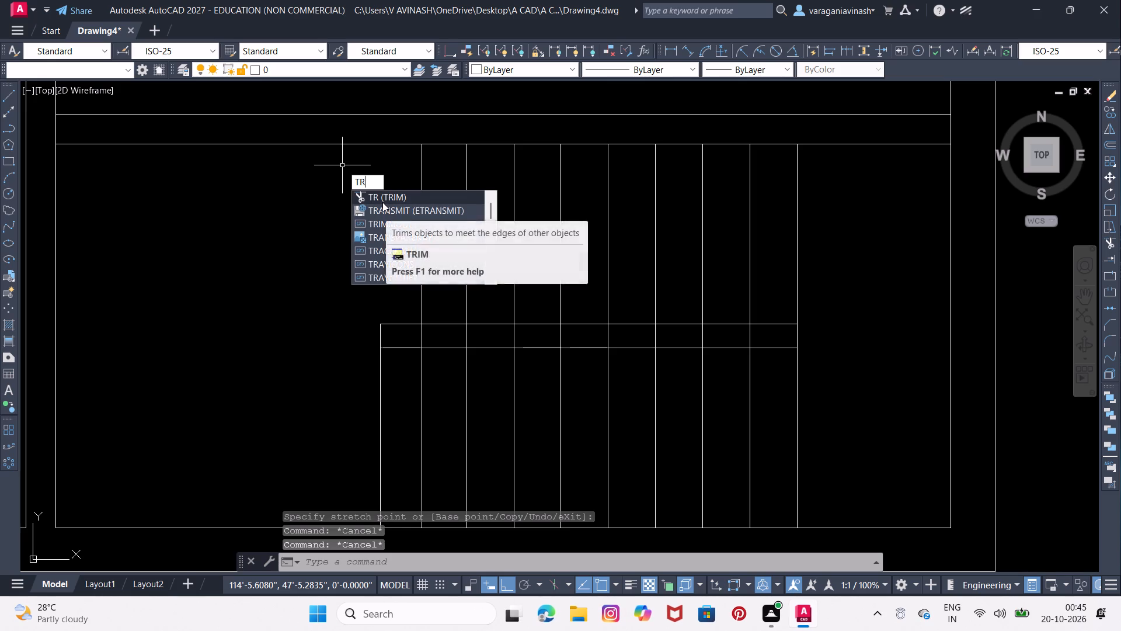
pyautogui.press('Return')
pyautogui.press('Return')
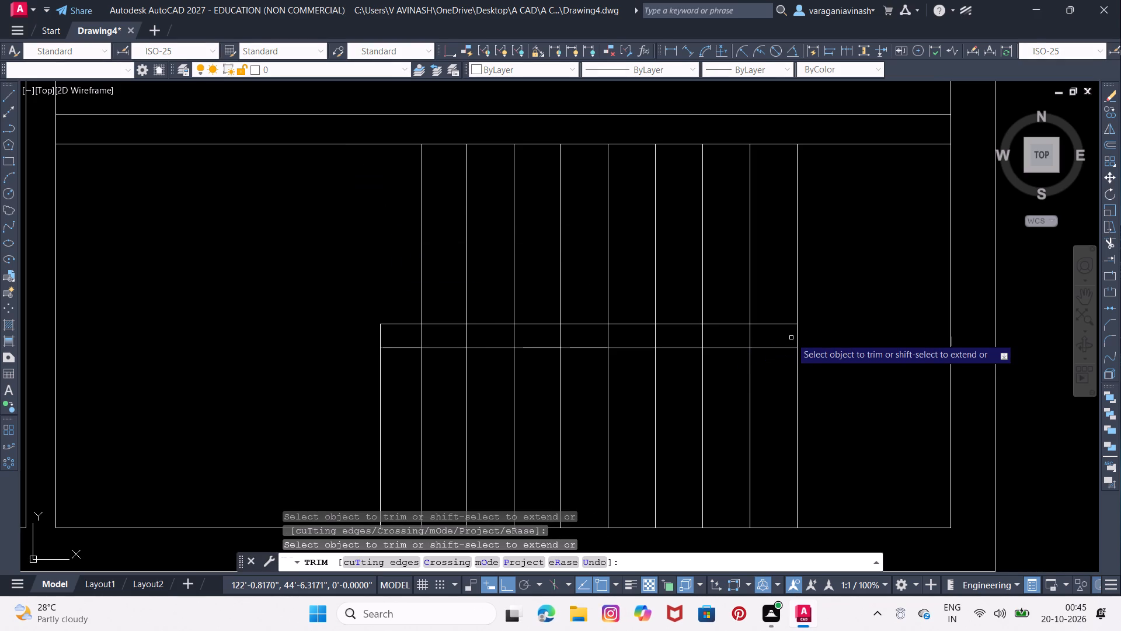
pyautogui.click(791, 338)
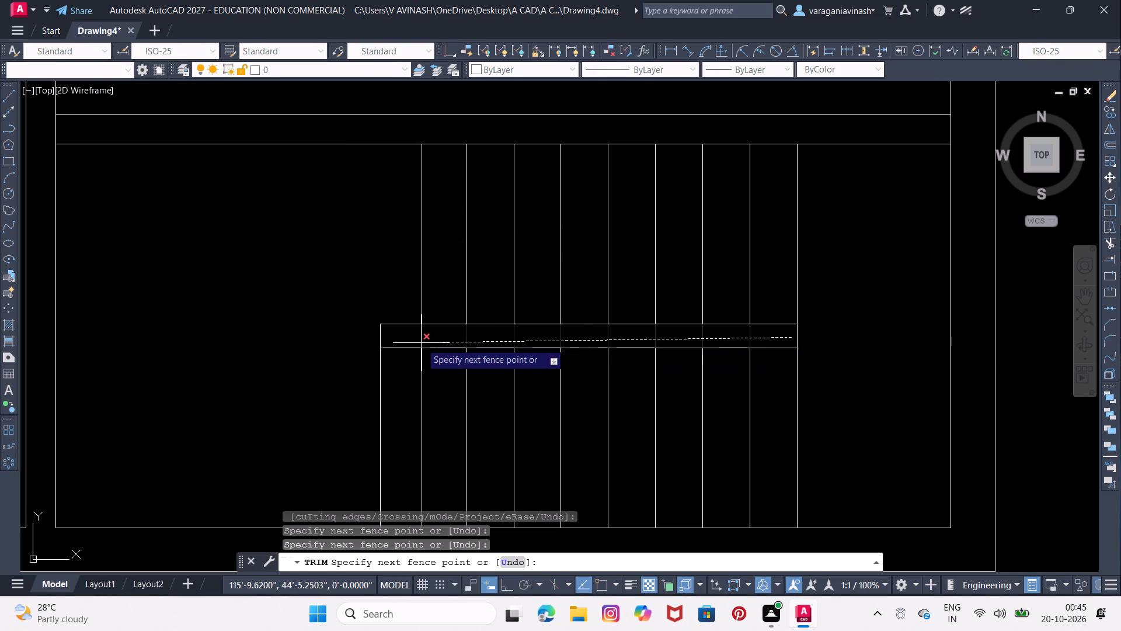
pyautogui.click(410, 337)
pyautogui.press('Escape')
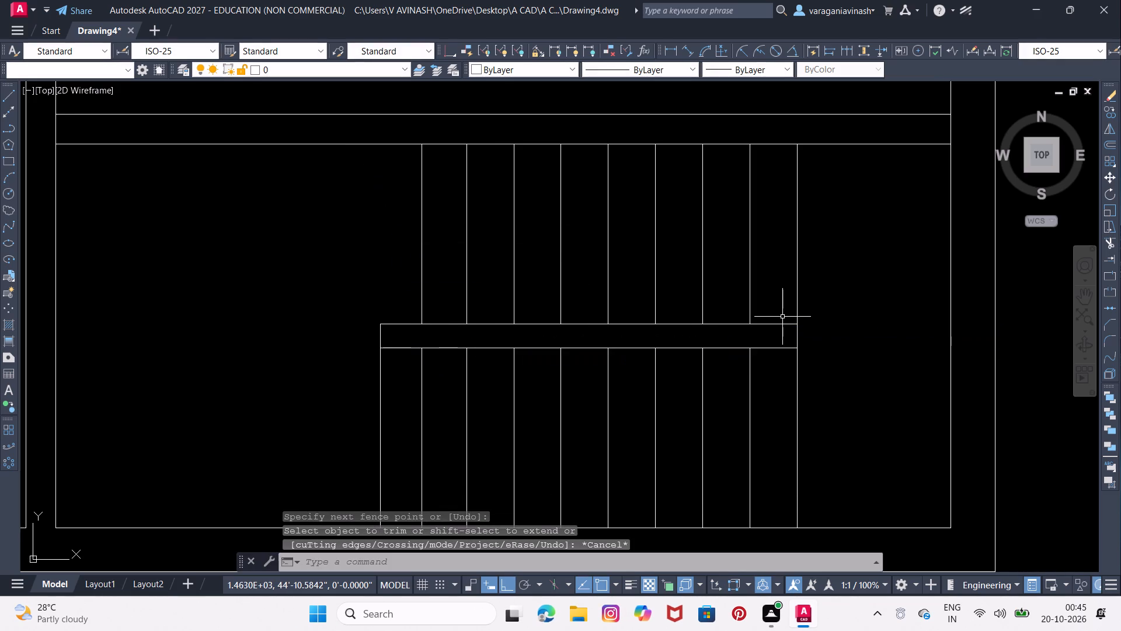
pyautogui.press('Escape')
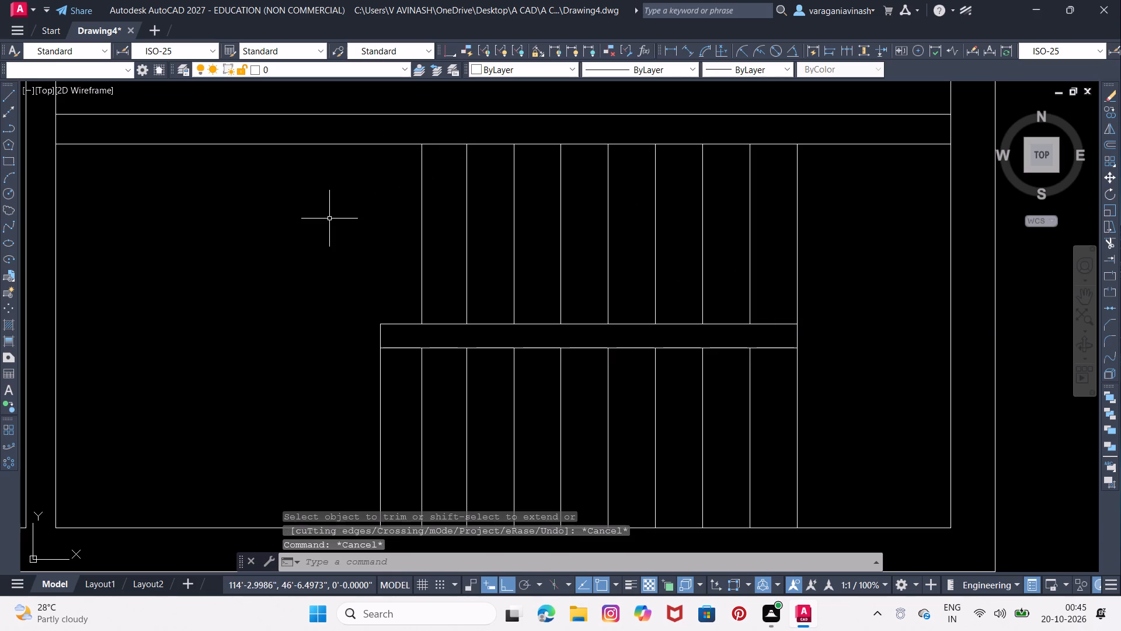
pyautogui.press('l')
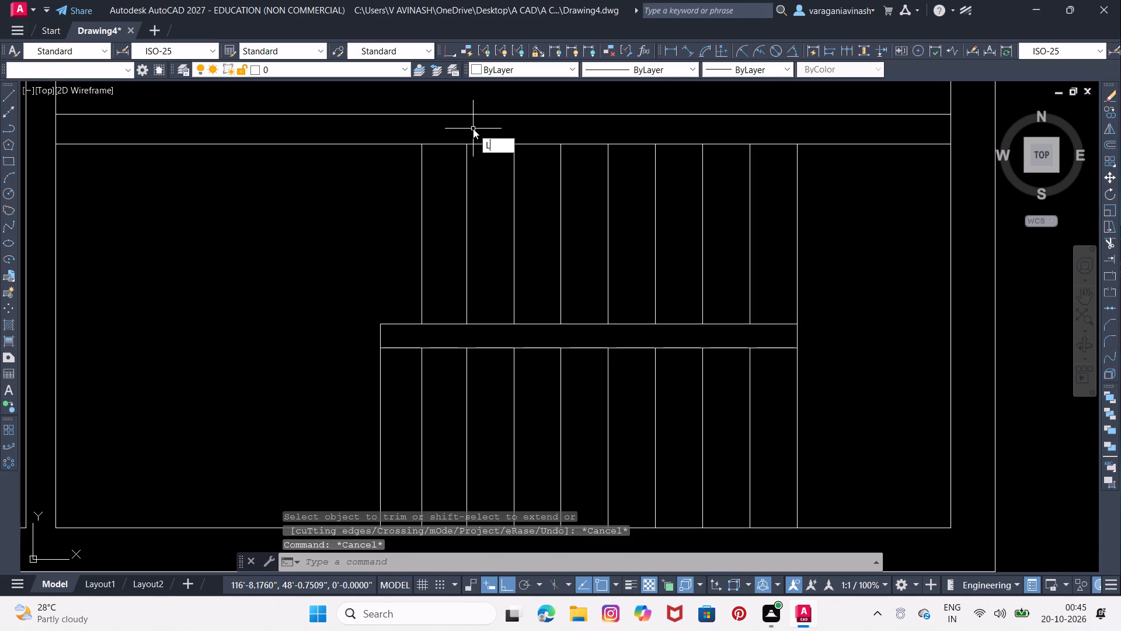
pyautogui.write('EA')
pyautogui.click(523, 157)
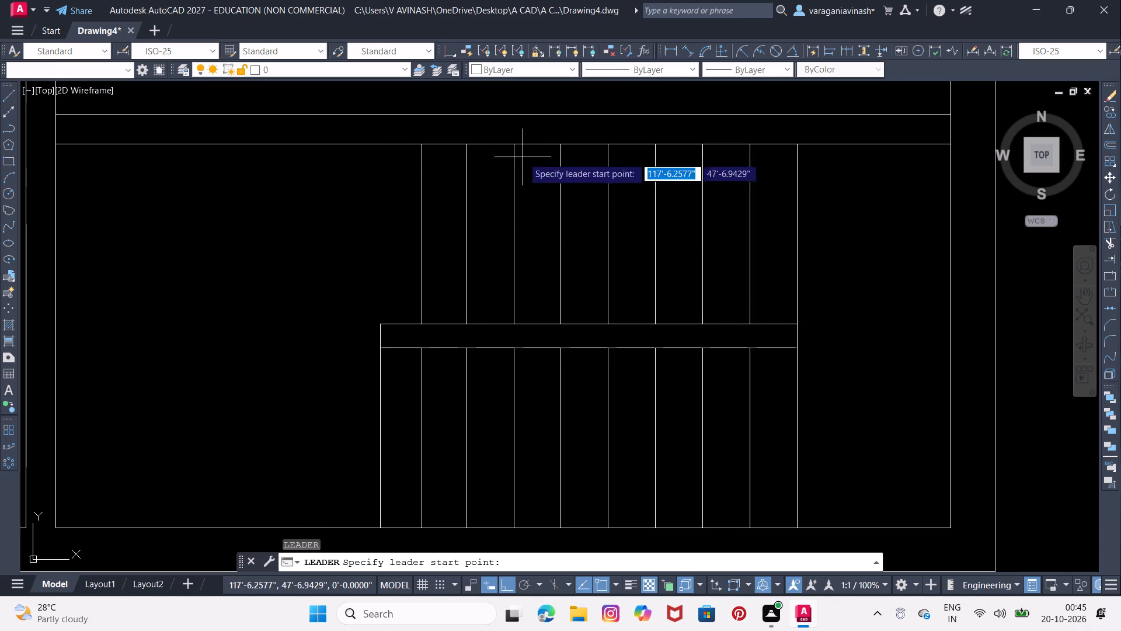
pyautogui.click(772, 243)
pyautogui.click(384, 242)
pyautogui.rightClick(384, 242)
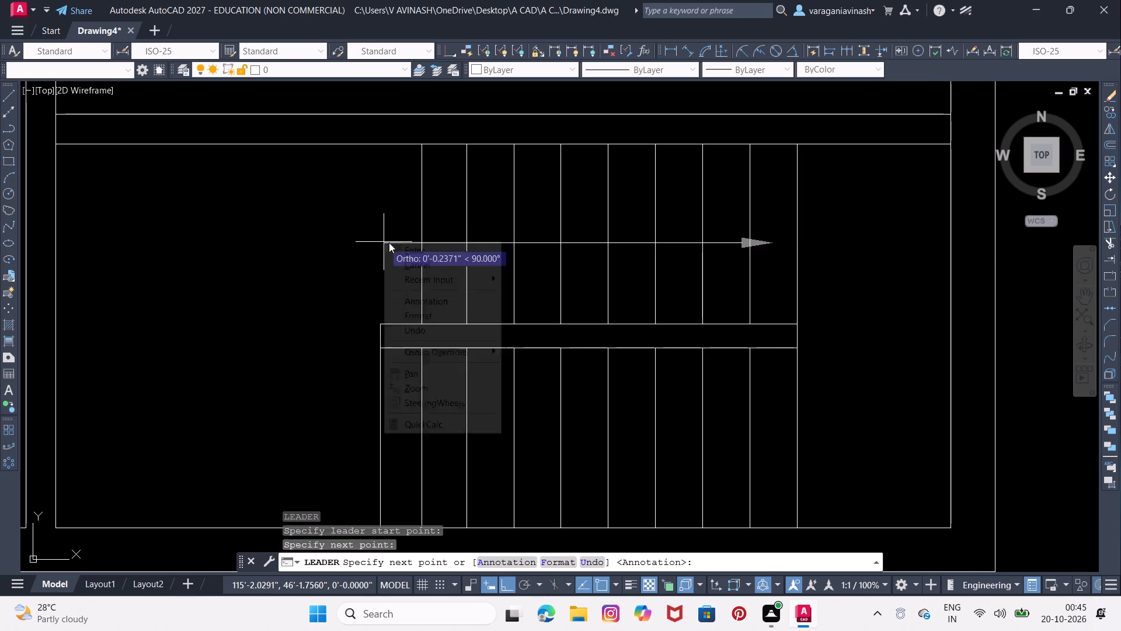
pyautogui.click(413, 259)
# Draw a horizontal leader about 6'-4" long across the upper row of vertical lines, arrowhead toward the right partition, with annotation None.
pyautogui.rightClick(728, 242)
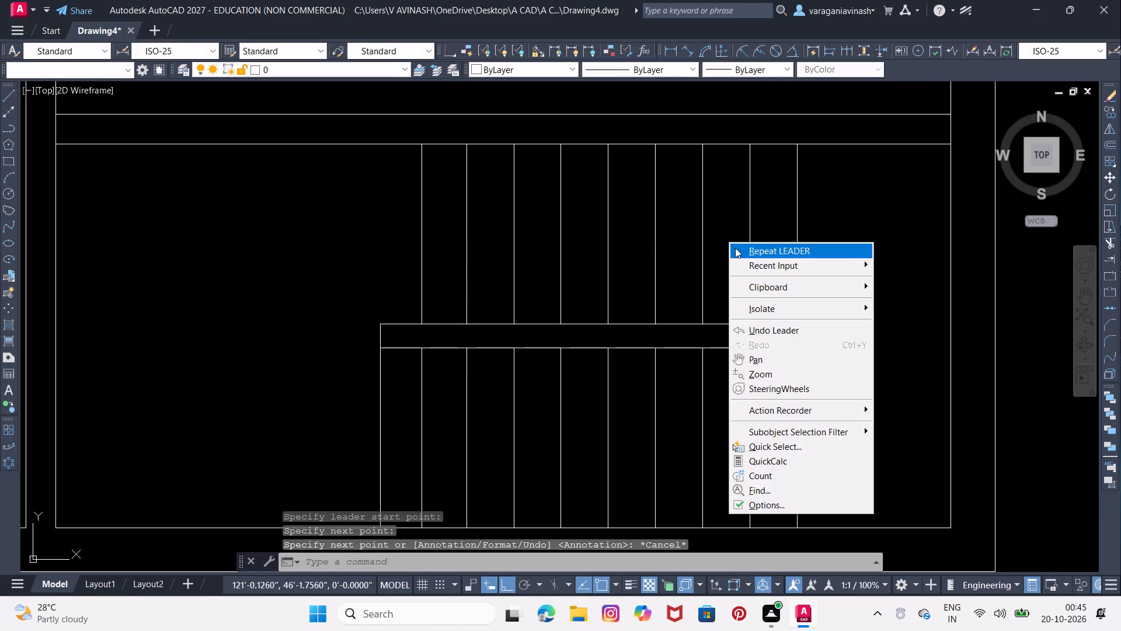
pyautogui.click(735, 248)
pyautogui.click(775, 238)
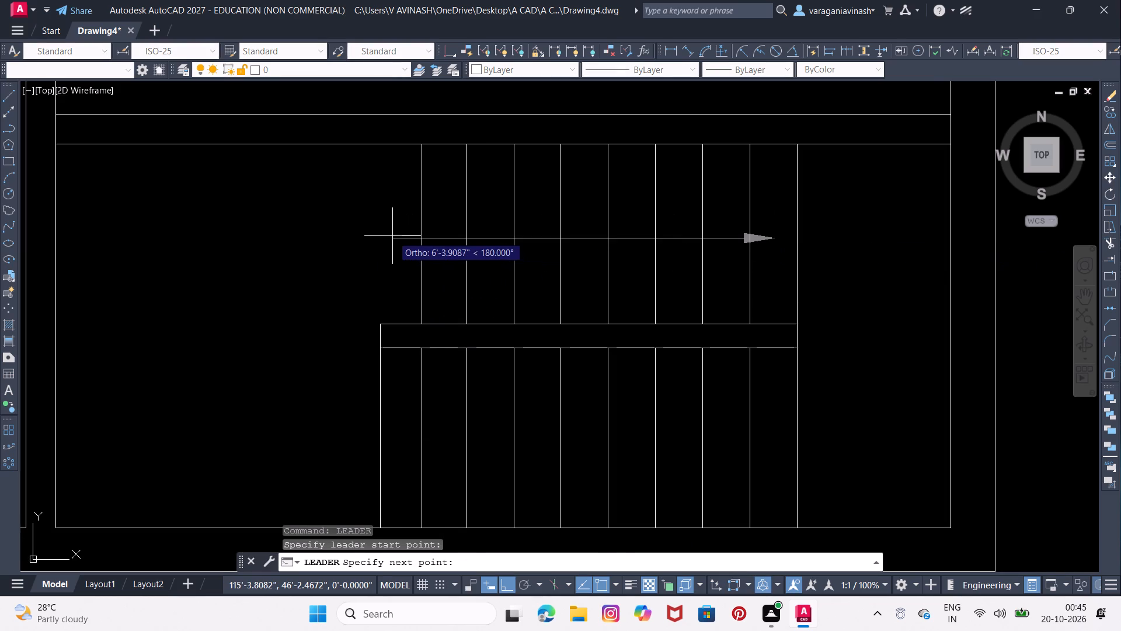
pyautogui.click(392, 236)
pyautogui.rightClick(392, 236)
pyautogui.click(418, 248)
pyautogui.rightClick(419, 248)
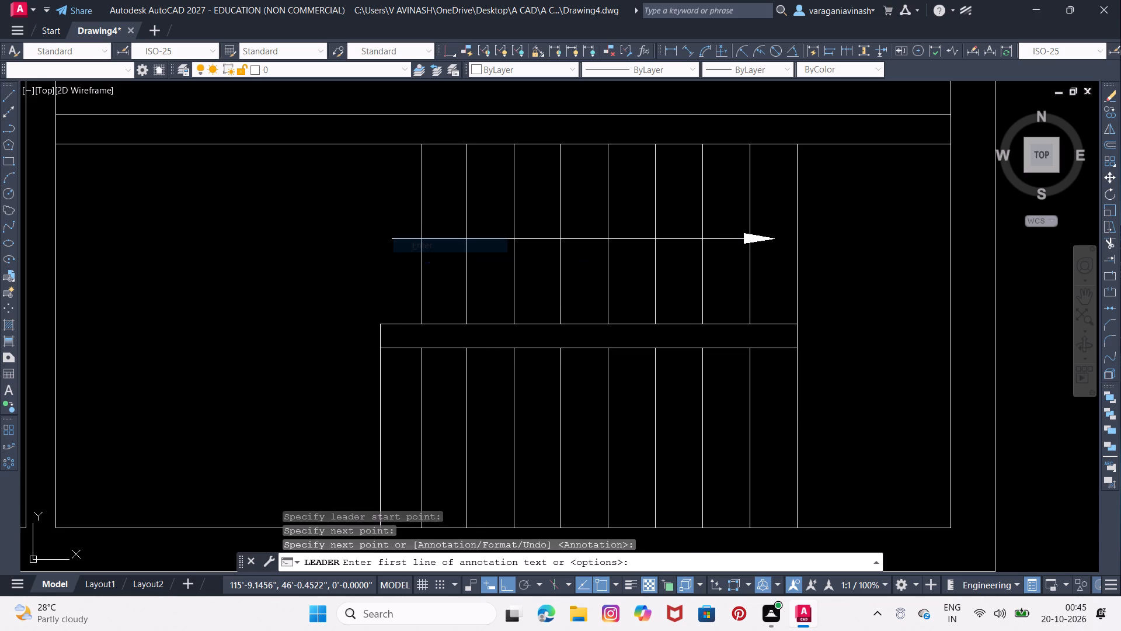
pyautogui.moveTo(448, 325); pyautogui.dragTo(419, 248)
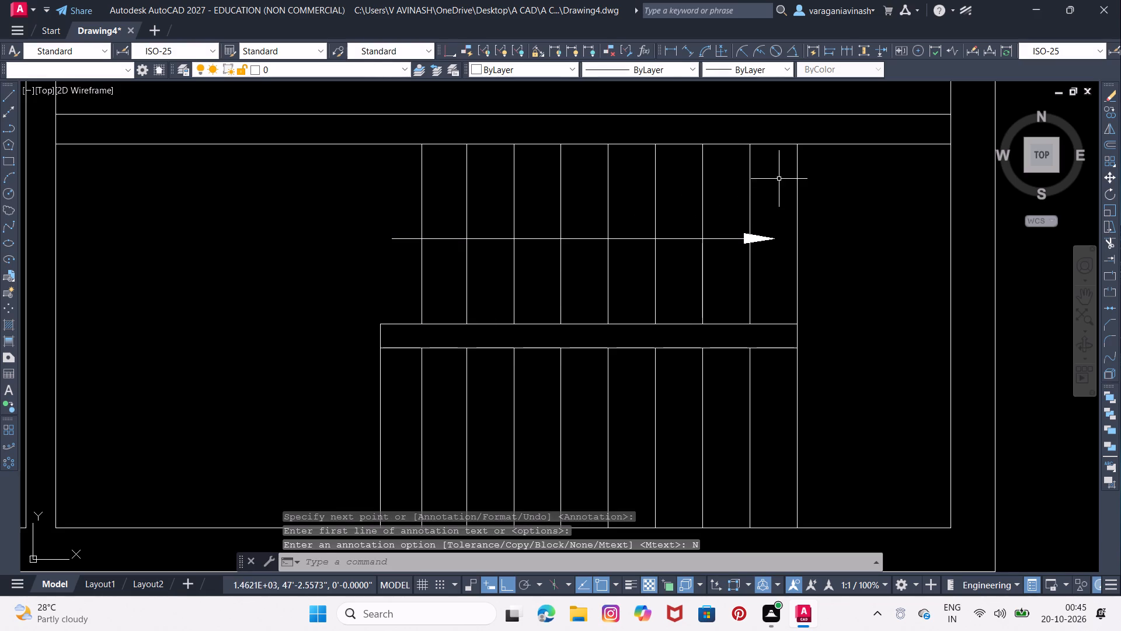
# Draw a horizontal line from the midpoint of the central strip's right end to the room's right wall, dividing the landing.
pyautogui.moveTo(758, 179); pyautogui.dragTo(753, 176, button='middle')
pyautogui.middleClick(753, 172)
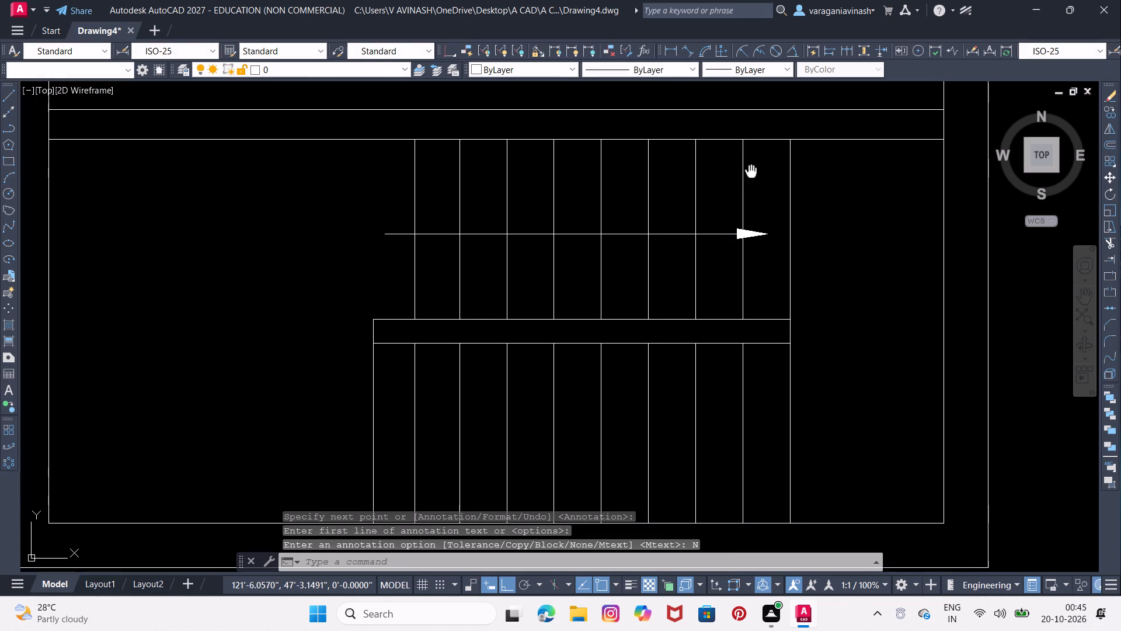
pyautogui.click(9, 96)
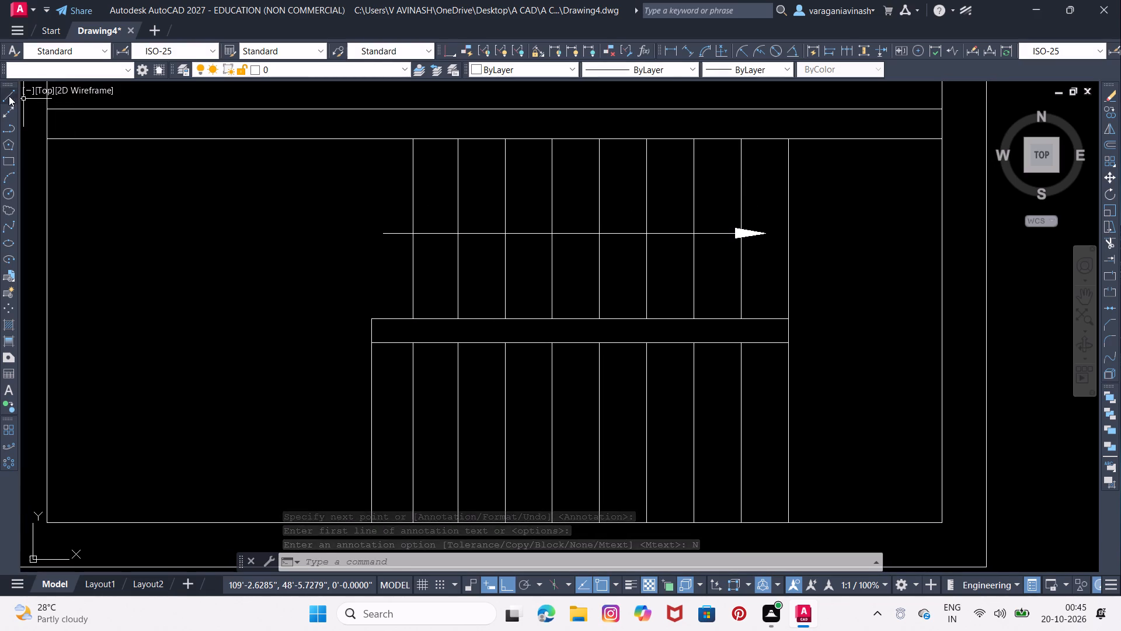
pyautogui.click(787, 332)
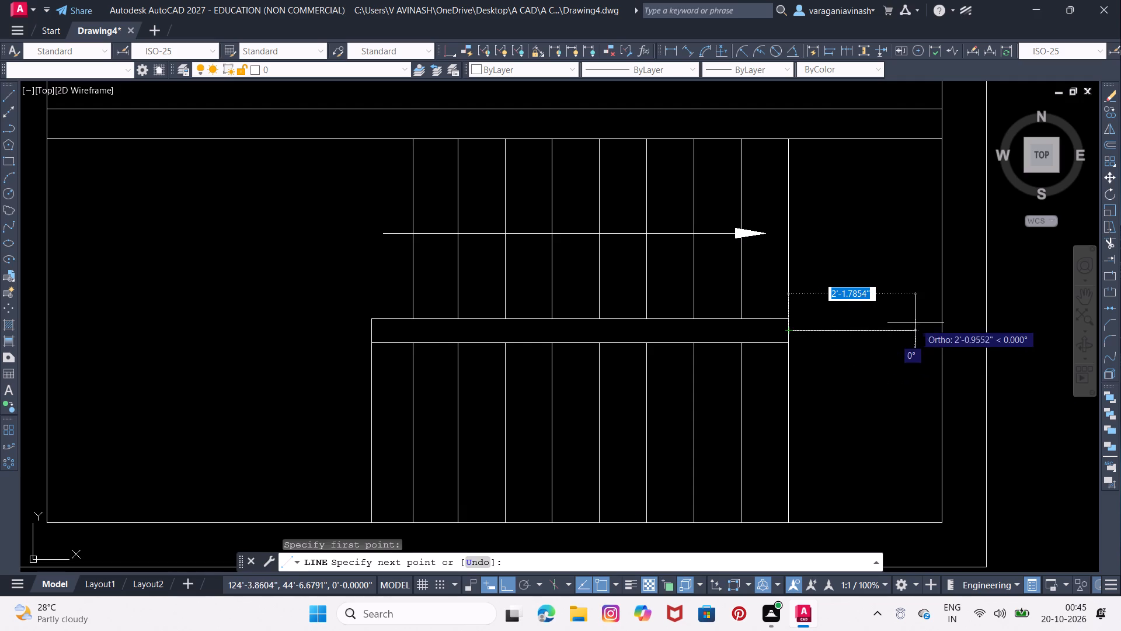
pyautogui.click(944, 325)
pyautogui.rightClick(944, 325)
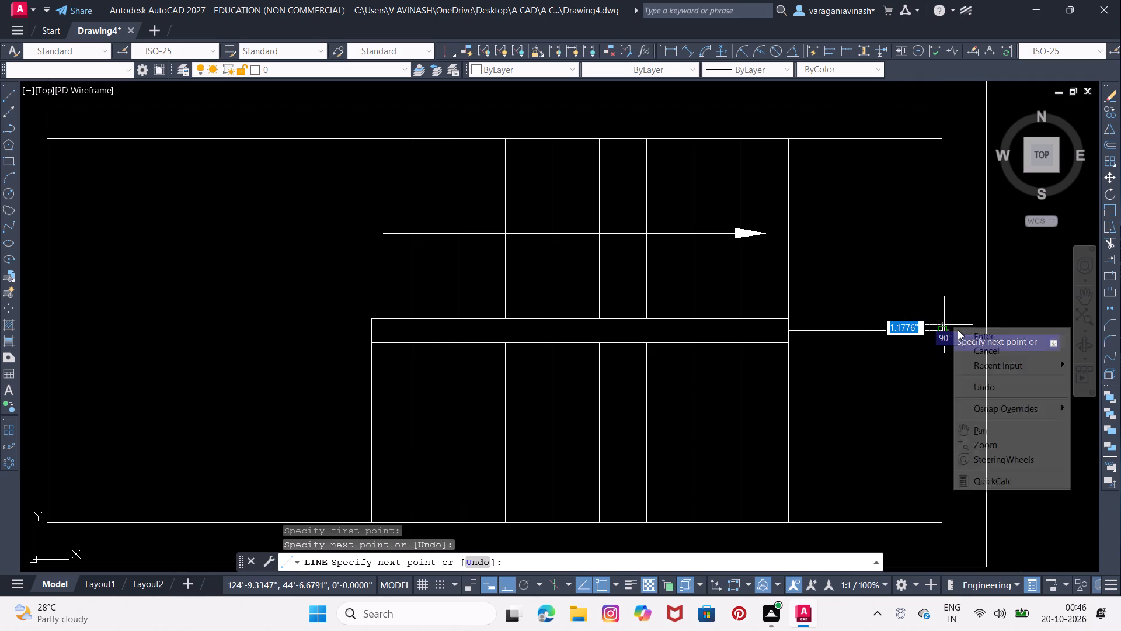
pyautogui.click(958, 332)
# Draw a diagonal line from the central strip's upper-right corner to the room's upper-right inner corner.
pyautogui.rightClick(958, 332)
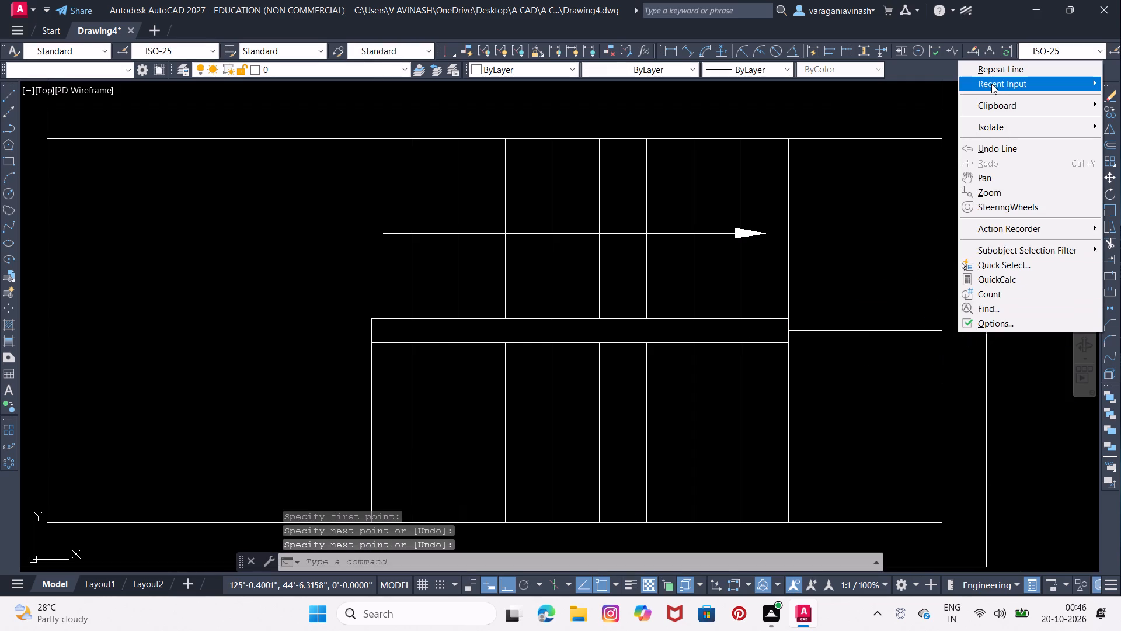
pyautogui.click(993, 75)
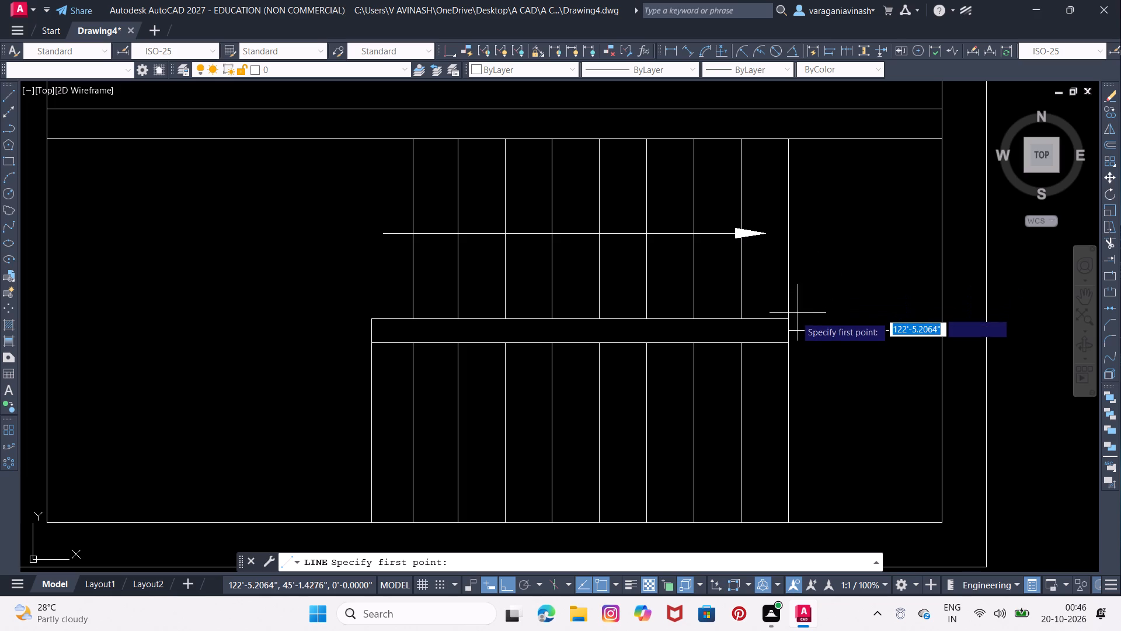
pyautogui.click(786, 318)
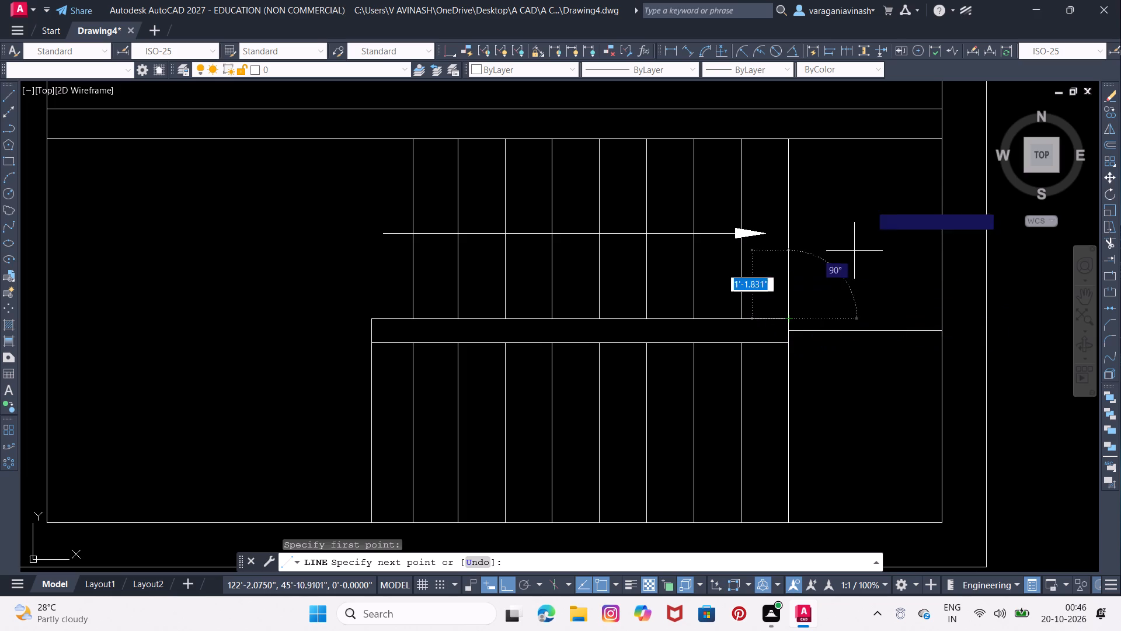
pyautogui.click(948, 142)
pyautogui.rightClick(948, 142)
pyautogui.click(956, 153)
# Draw a diagonal line from the central strip's lower-right corner to the room's lower-right inner corner.
pyautogui.rightClick(957, 153)
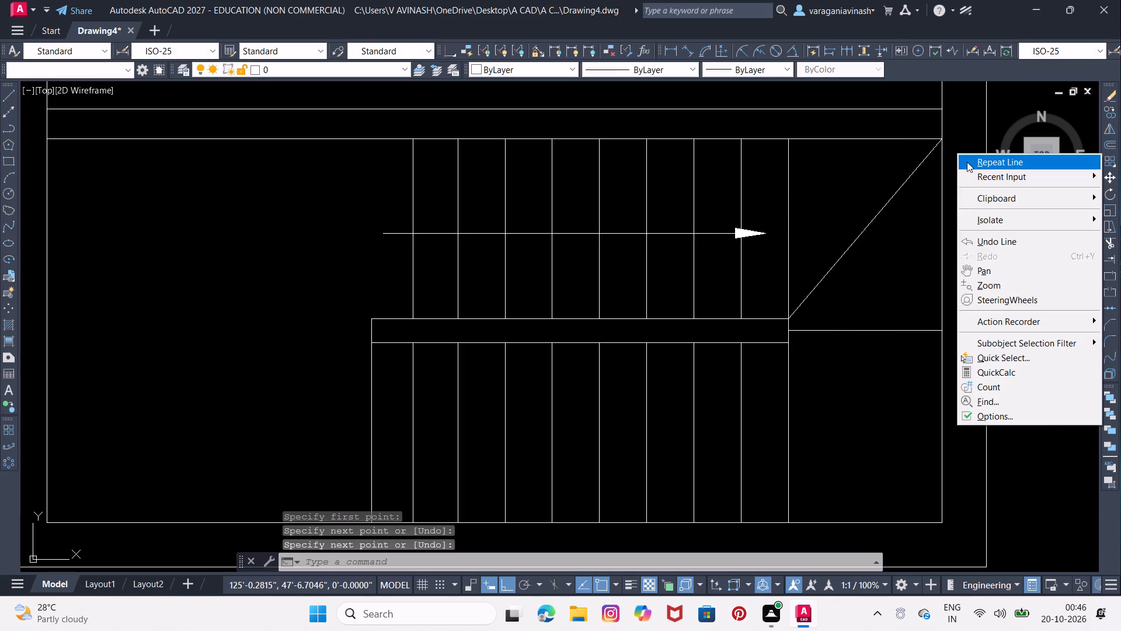
pyautogui.click(967, 162)
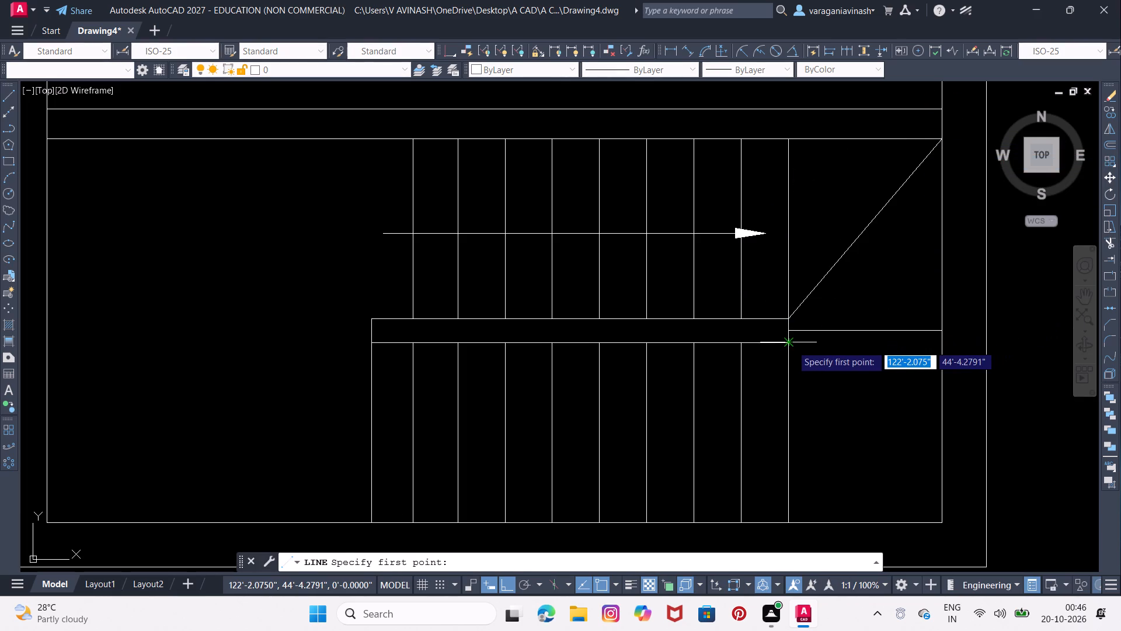
pyautogui.click(791, 345)
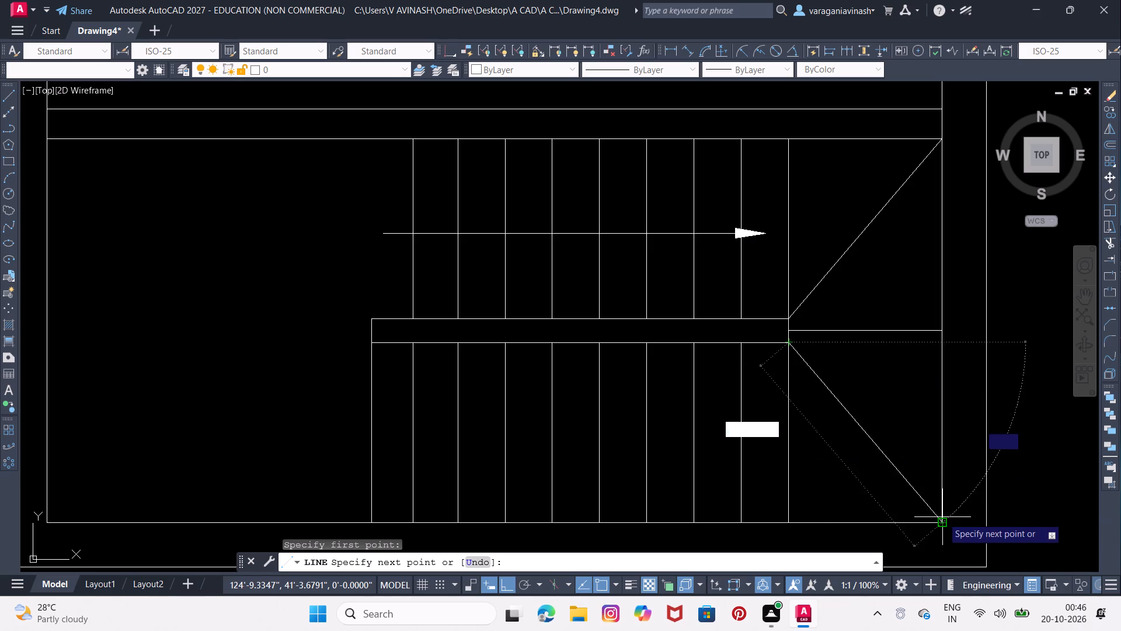
pyautogui.click(942, 517)
pyautogui.press('Escape')
pyautogui.press('Escape')
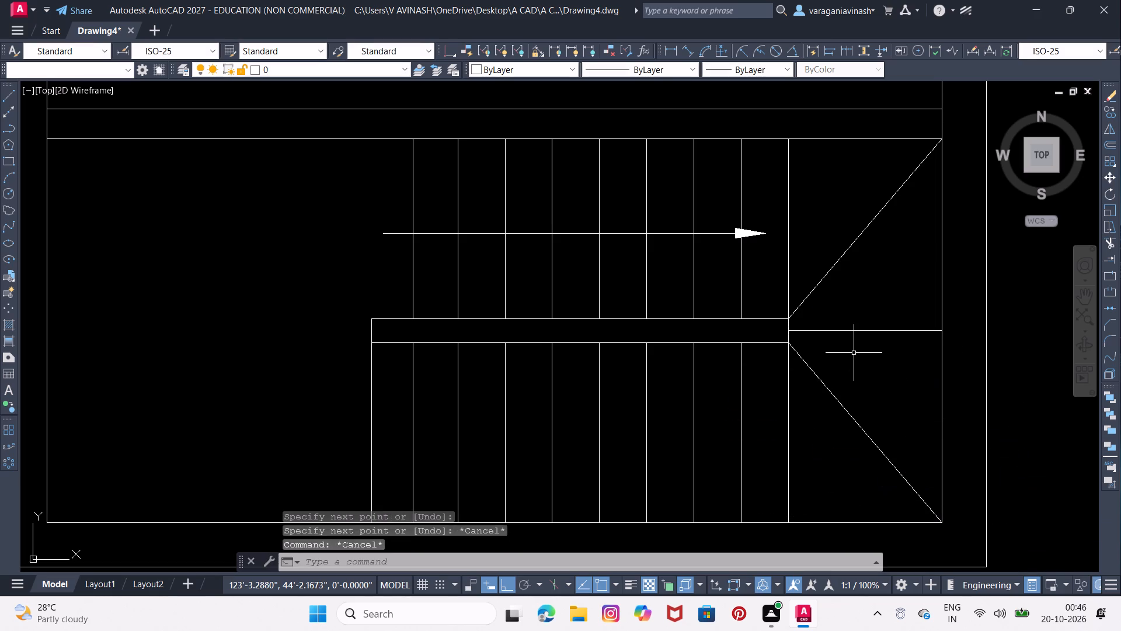
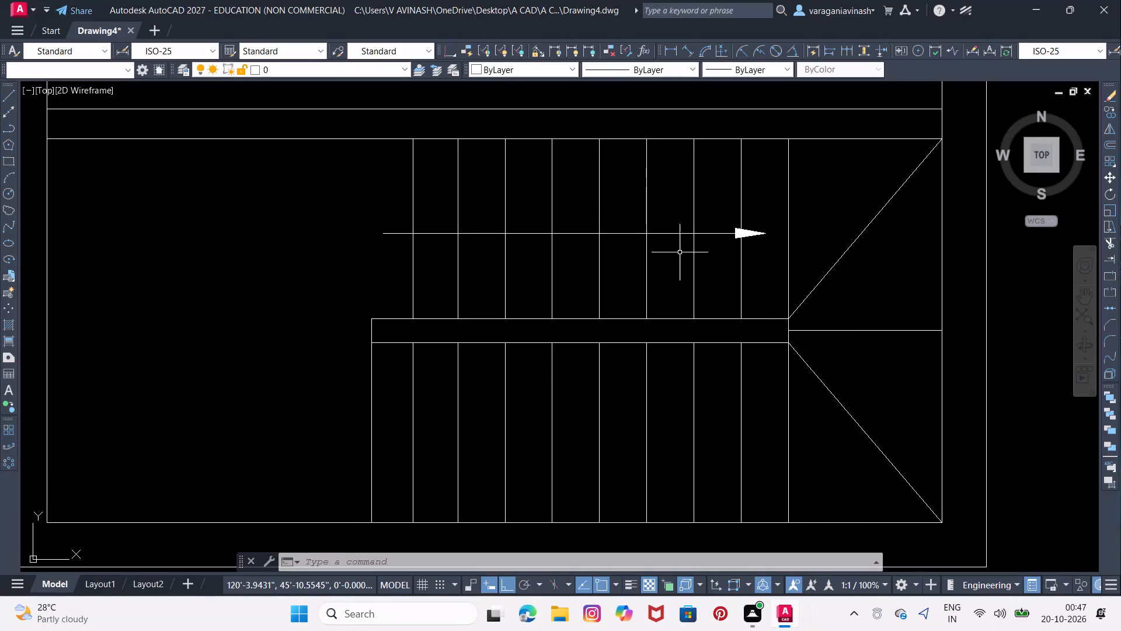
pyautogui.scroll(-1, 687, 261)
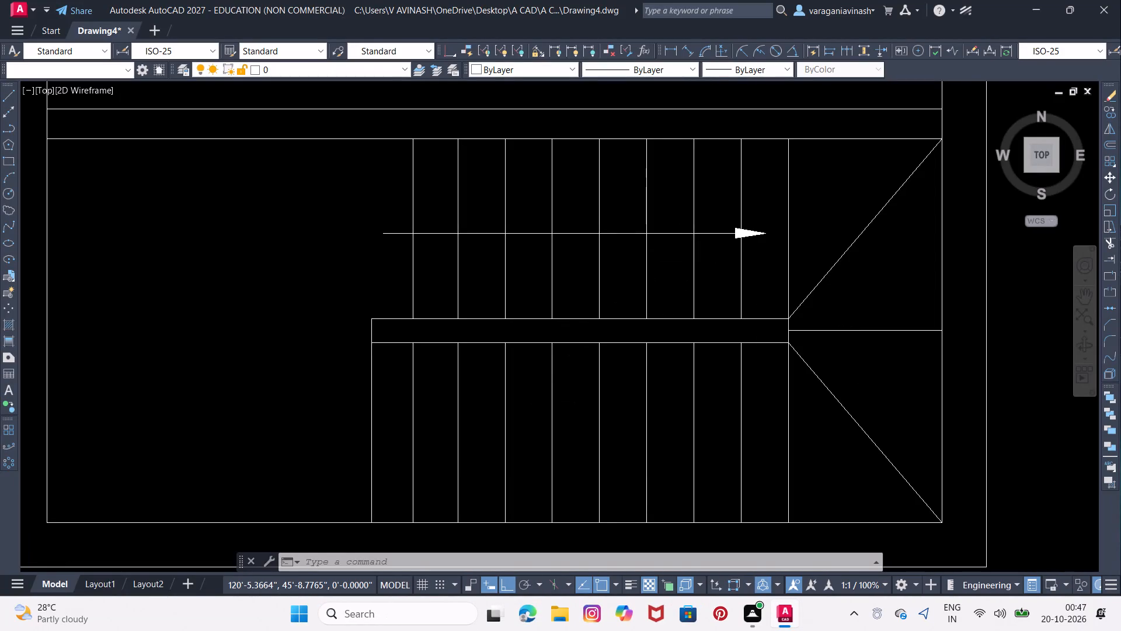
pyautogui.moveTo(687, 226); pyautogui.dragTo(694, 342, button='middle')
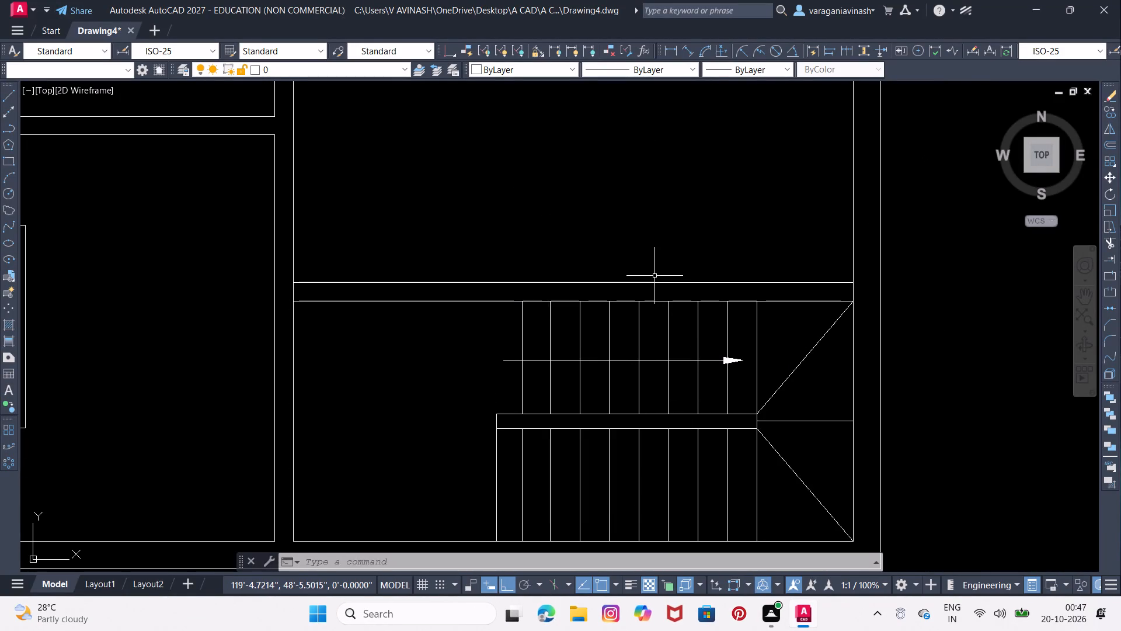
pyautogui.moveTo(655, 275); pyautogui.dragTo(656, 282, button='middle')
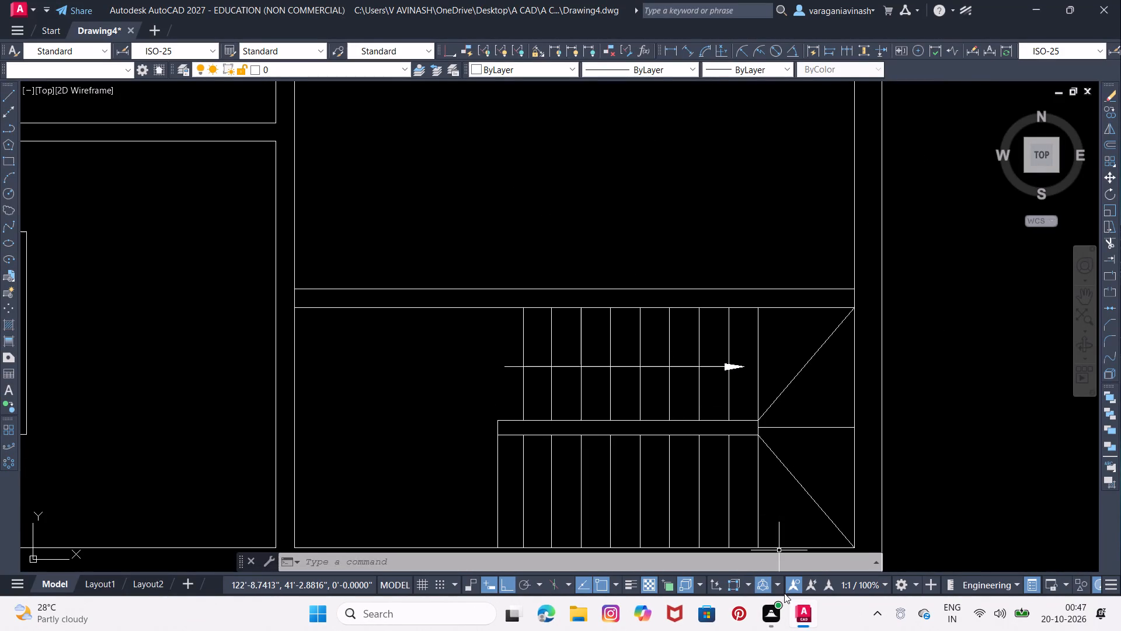
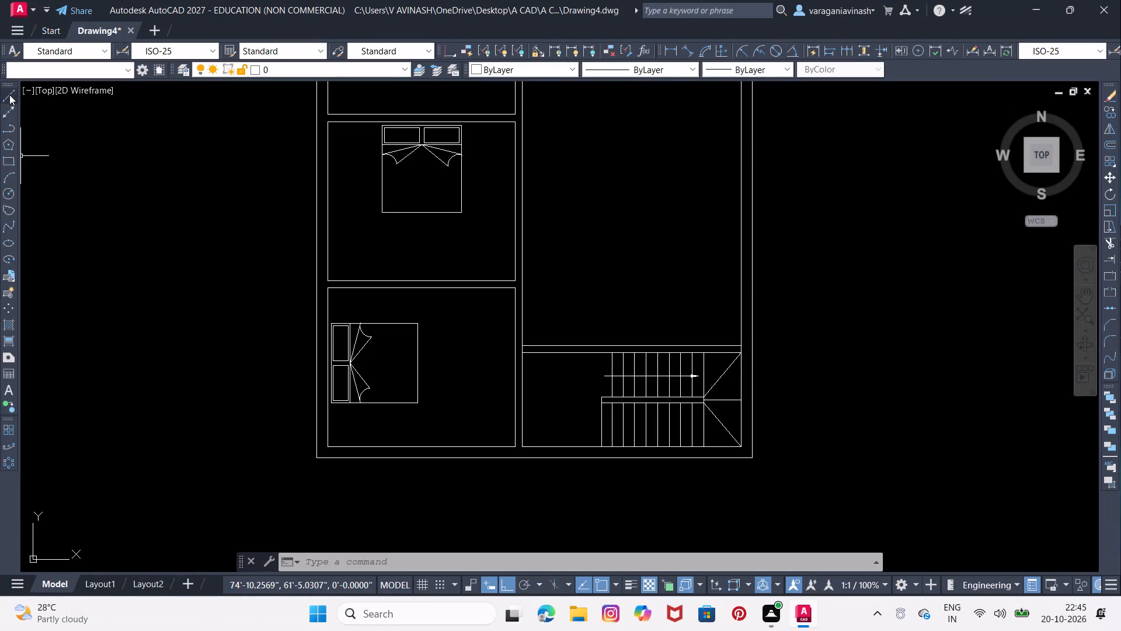
# Draw a door jamb line across the lower-left bedroom's right wall, offset 0.1' below the room's upper-right inner corner.
pyautogui.click(9, 95)
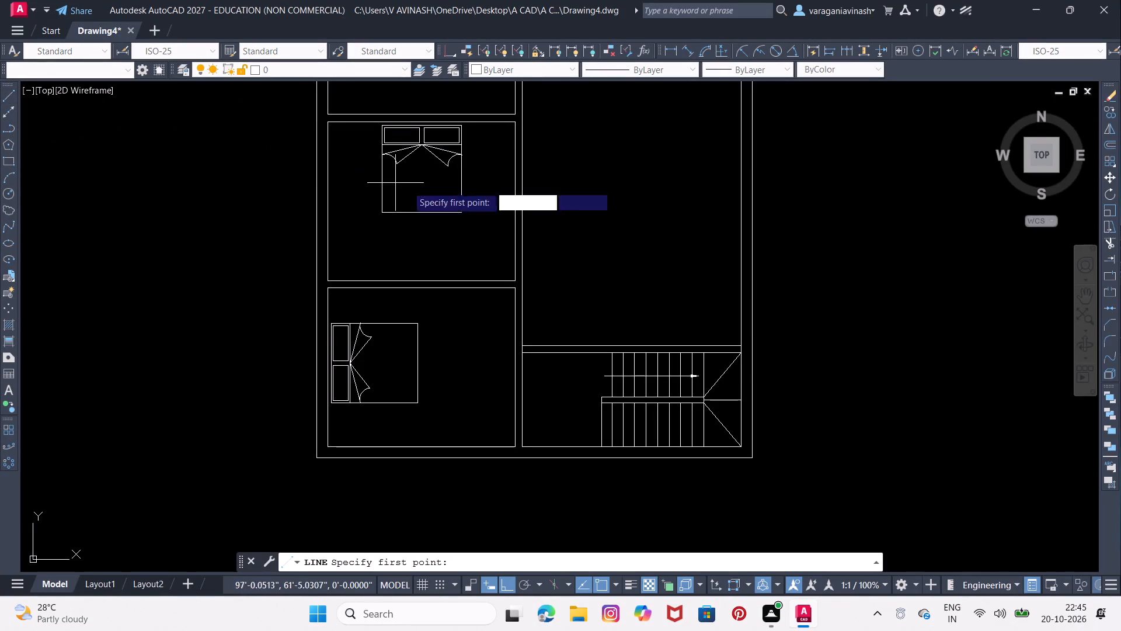
pyautogui.scroll(2, 558, 306)
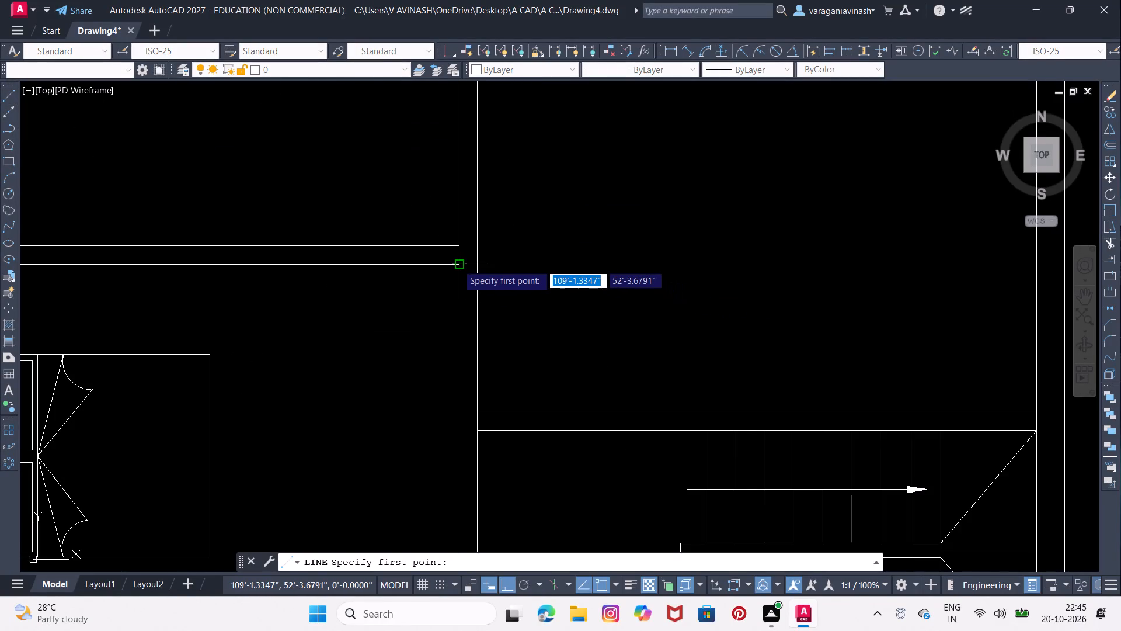
pyautogui.click(457, 264)
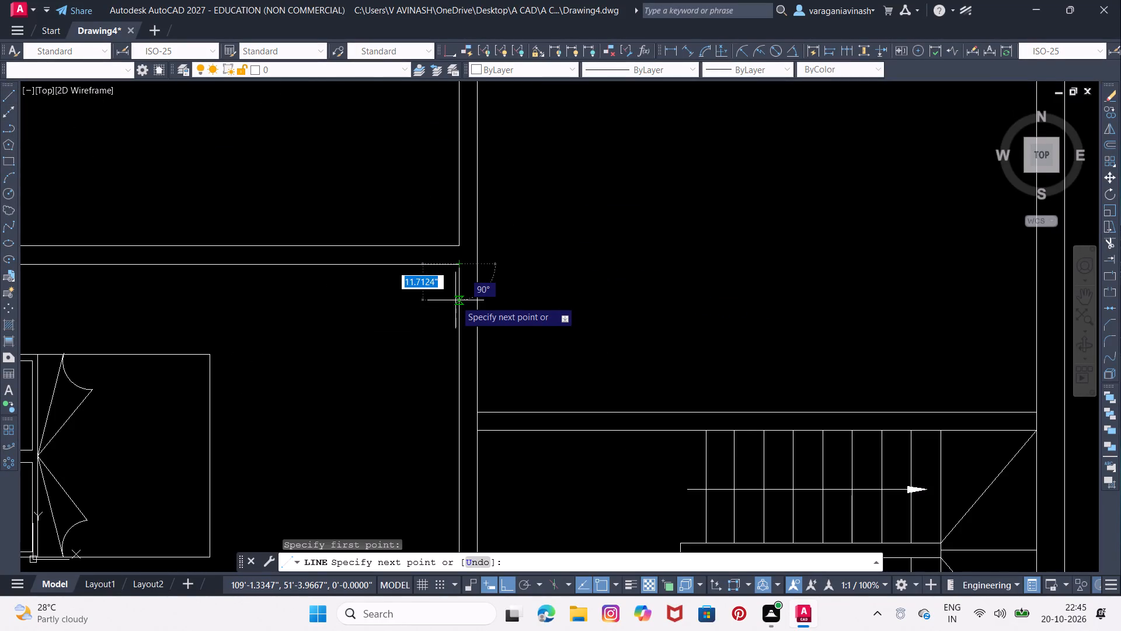
pyautogui.write('0.1')
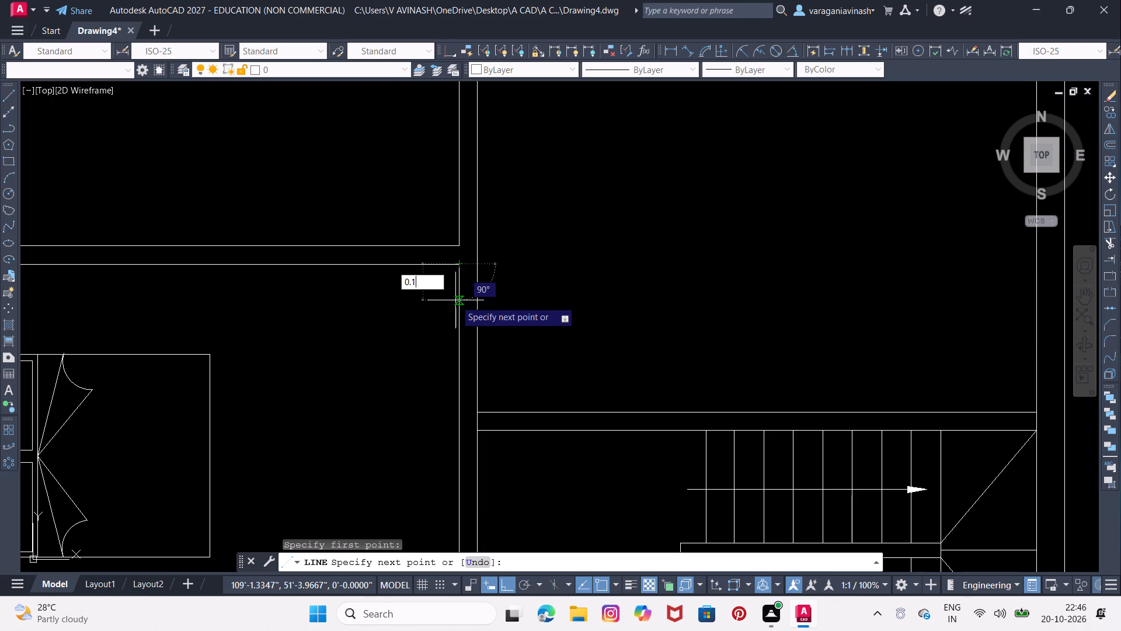
pyautogui.press("'")
pyautogui.press('Return')
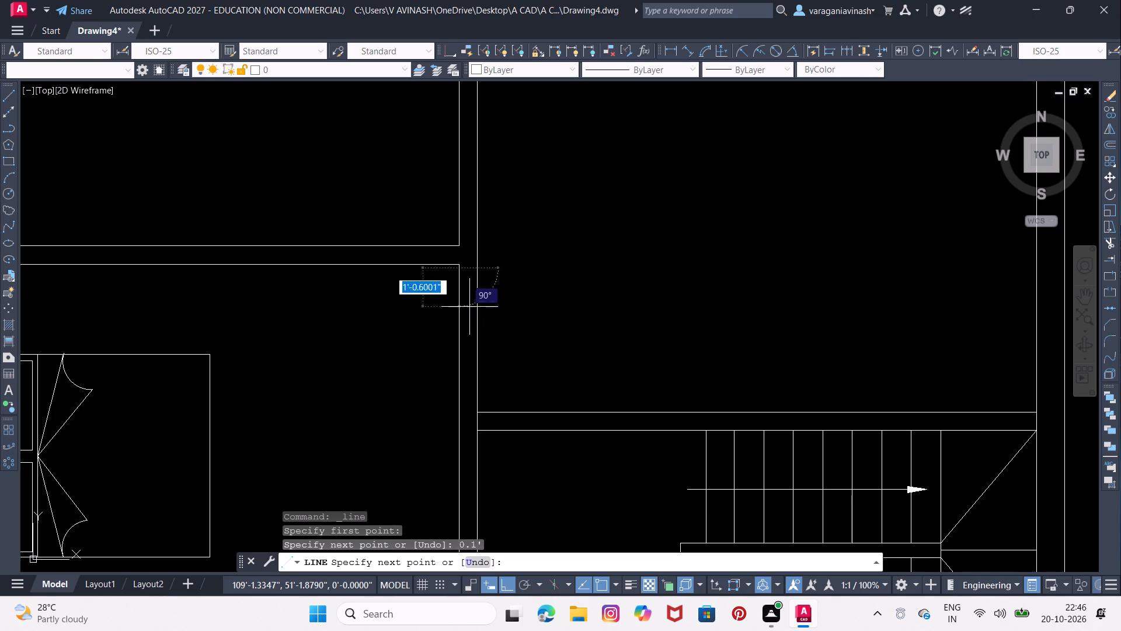
pyautogui.click(478, 269)
pyautogui.rightClick(478, 269)
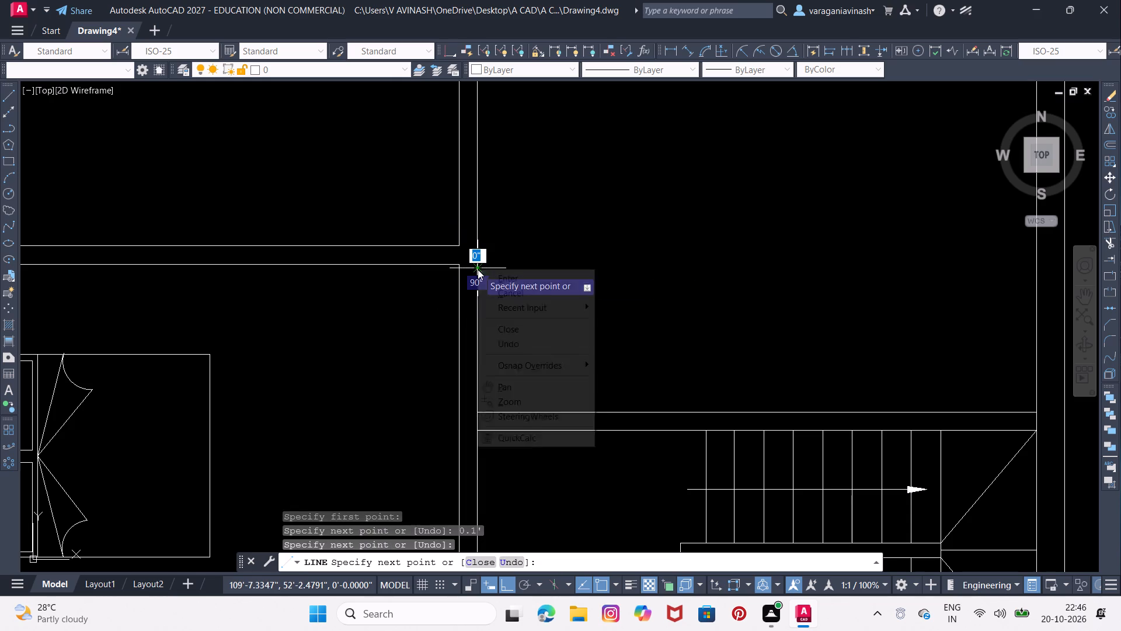
pyautogui.click(487, 276)
# Draw a 2' horizontal door leaf line into the bedroom from the jamb line's end on the inner wall face.
pyautogui.rightClick(487, 276)
pyautogui.click(498, 282)
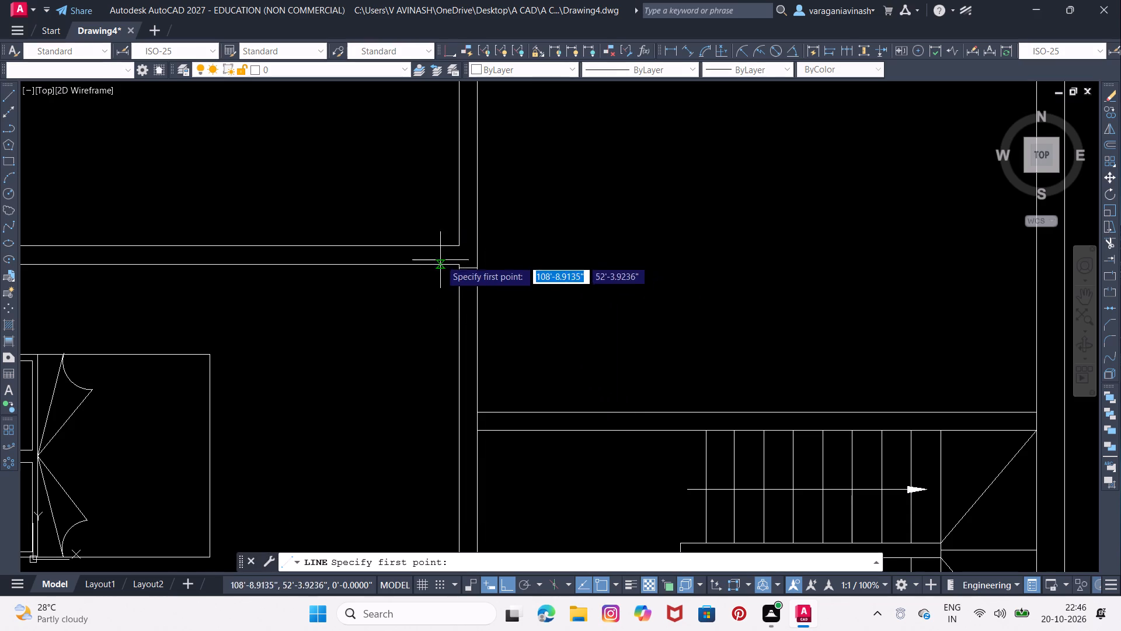
pyautogui.scroll(2, 440, 258)
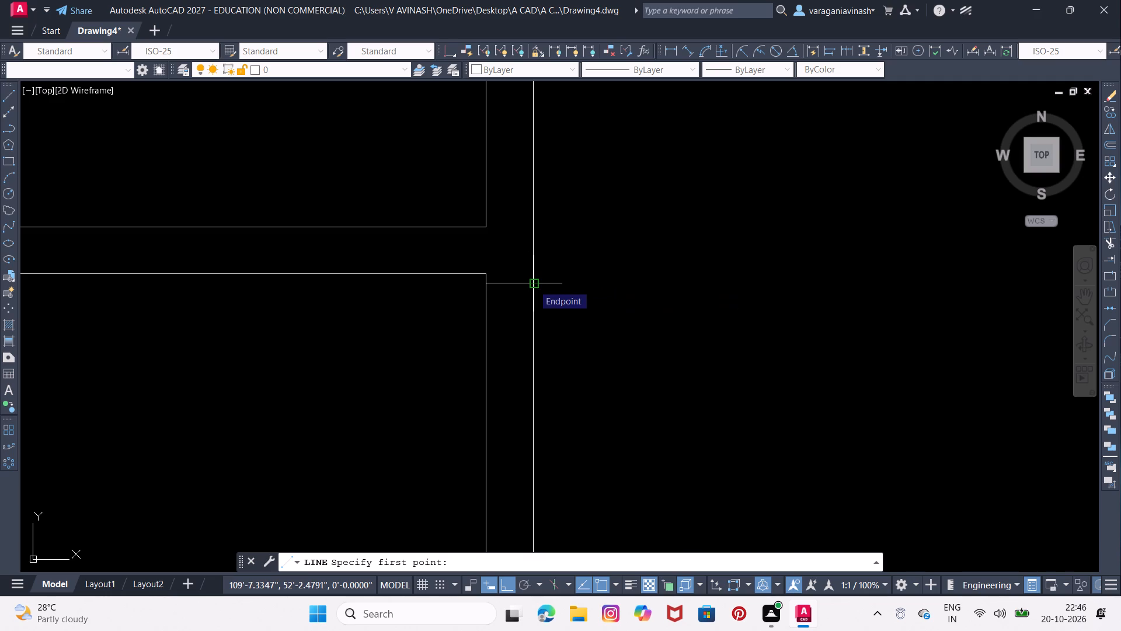
pyautogui.click(487, 283)
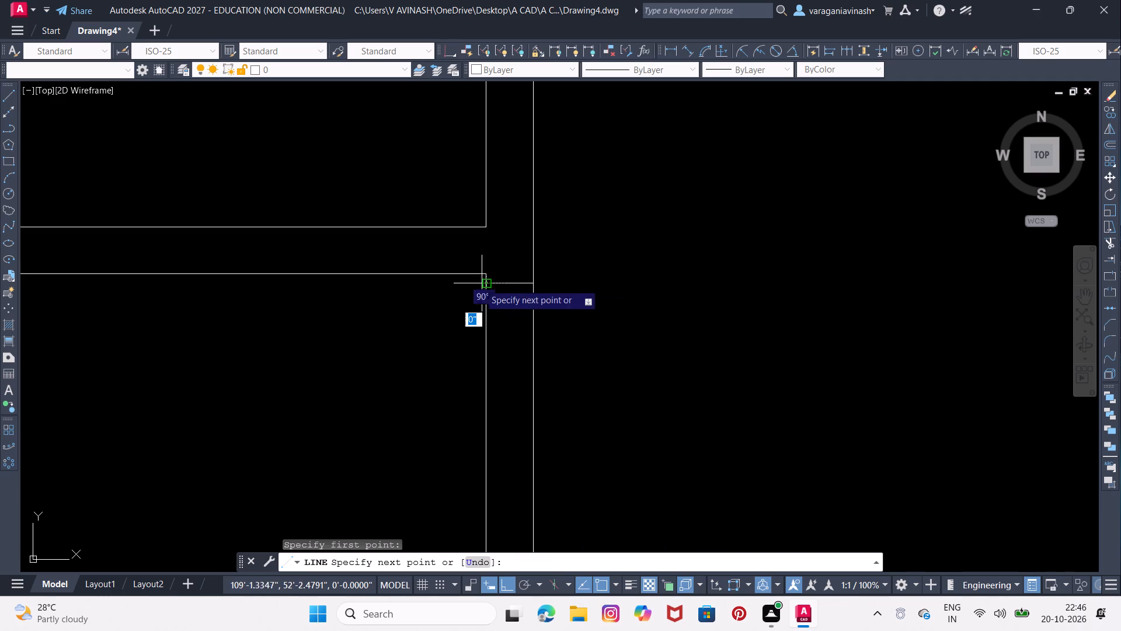
pyautogui.scroll(-2, 356, 284)
pyautogui.moveTo(443, 290); pyautogui.dragTo(513, 291, button='middle')
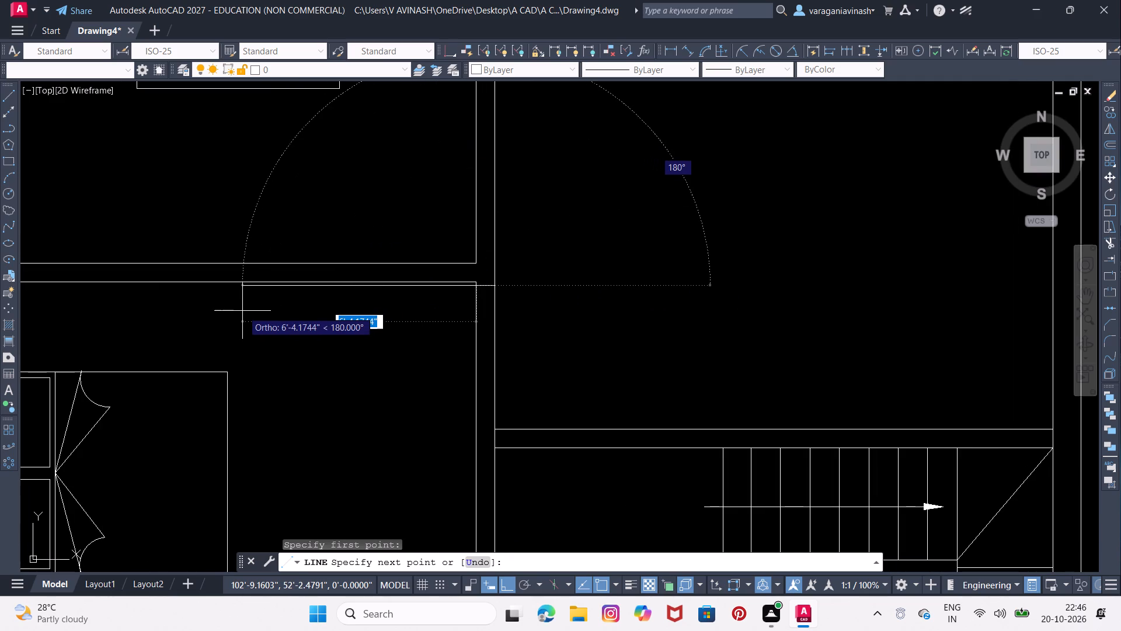
pyautogui.write("2'")
pyautogui.press('Return')
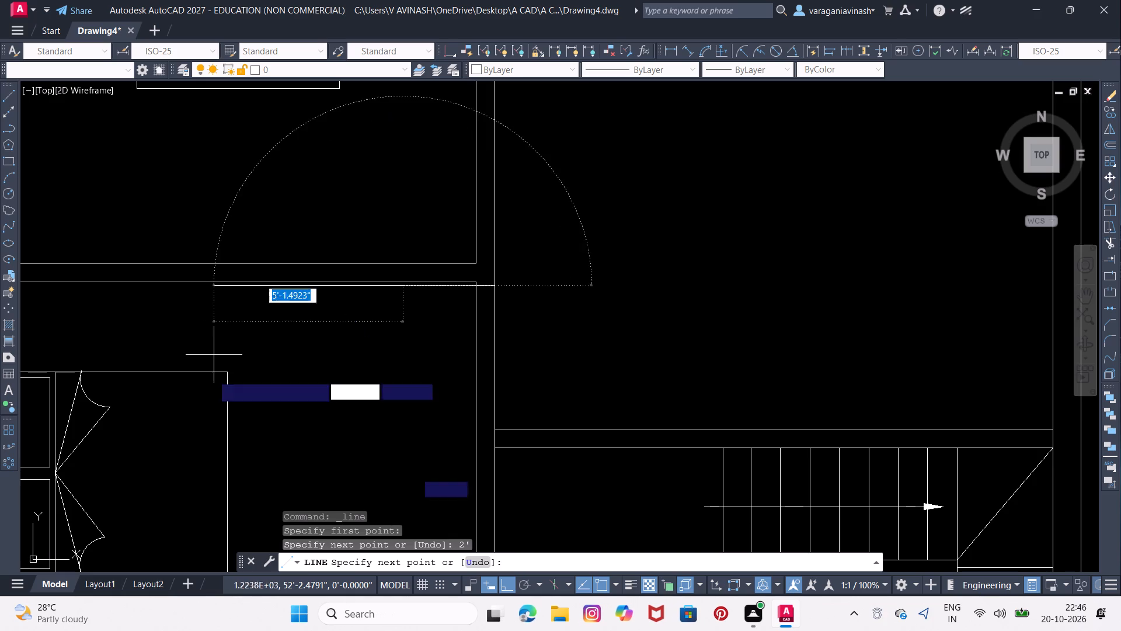
pyautogui.rightClick(462, 327)
pyautogui.click(494, 342)
# From the jamb's outer wall end, draw a line 2' down the wall and across to the inner face as the second jamb.
pyautogui.rightClick(494, 339)
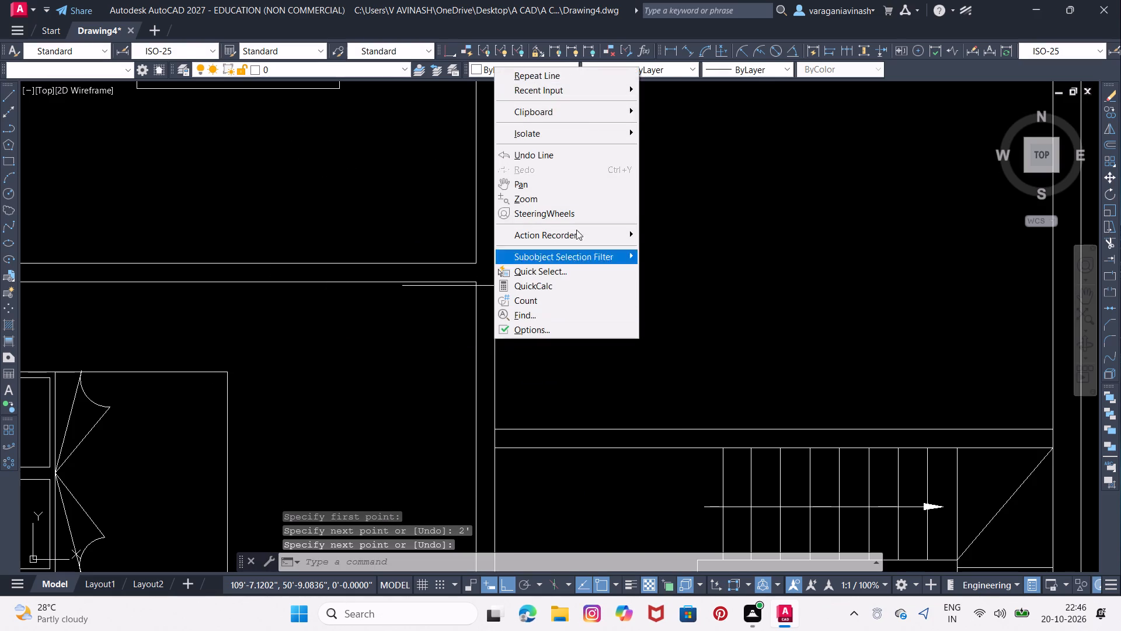
pyautogui.click(577, 75)
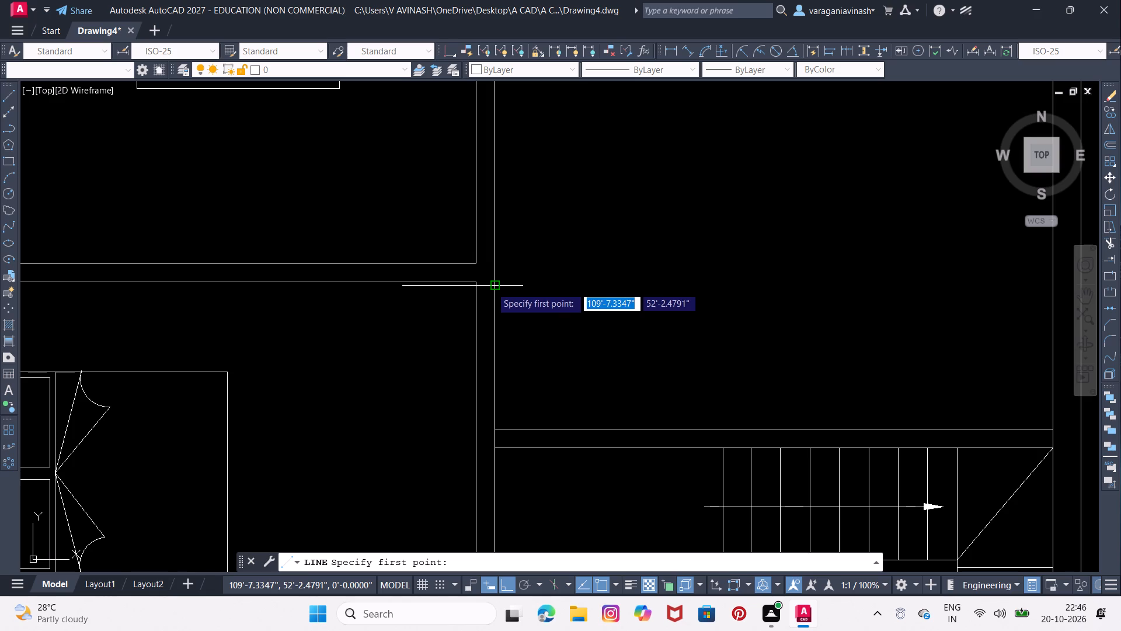
pyautogui.click(491, 287)
pyautogui.write("2'")
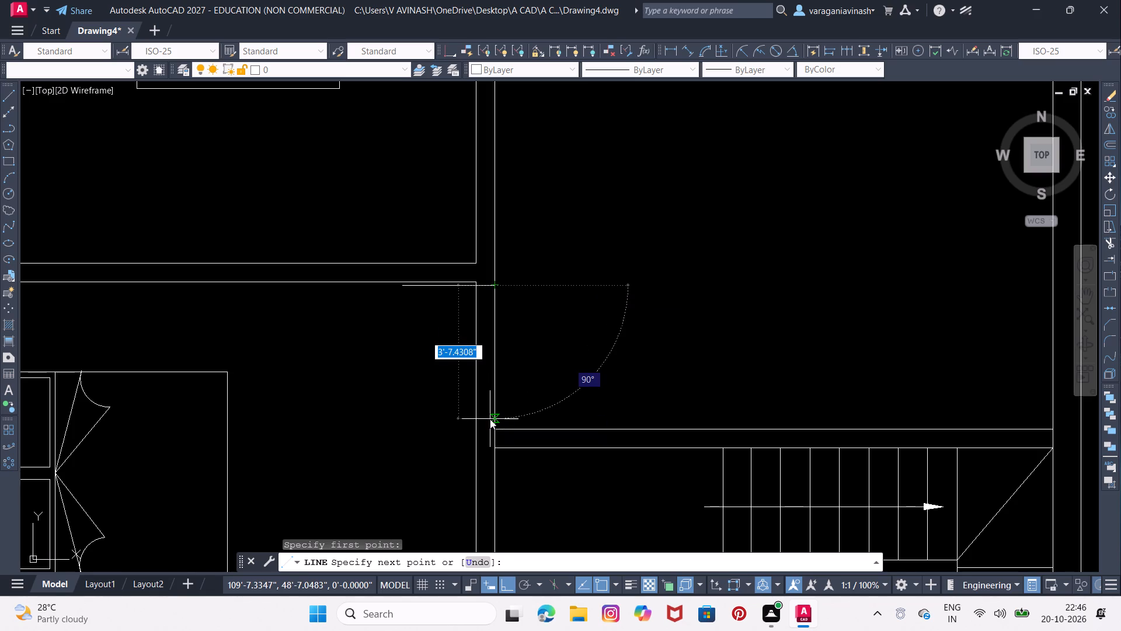
pyautogui.press('Return')
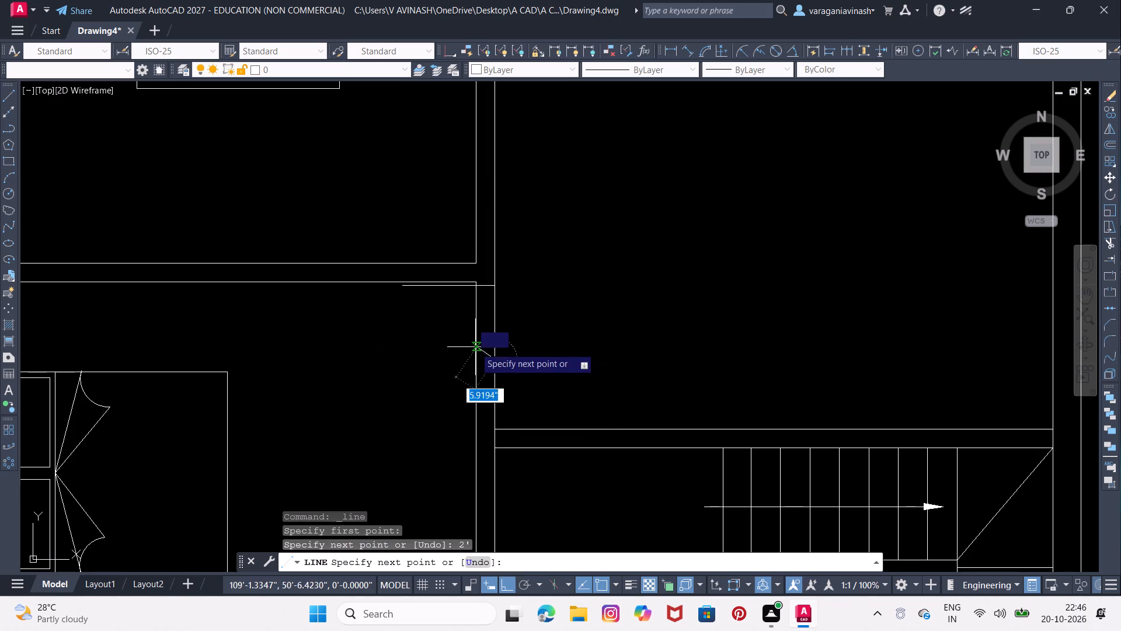
pyautogui.click(471, 361)
pyautogui.rightClick(471, 361)
pyautogui.click(485, 369)
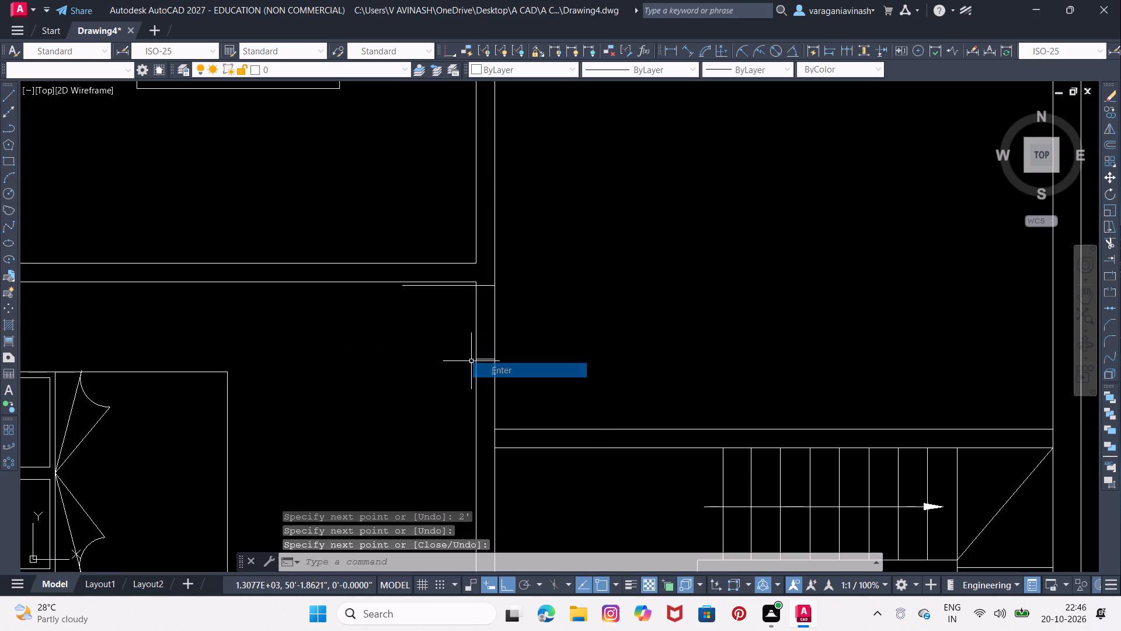
# Draw a three-point door swing arc from the leaf's free end through the lower jamb's inner end to its outer end.
pyautogui.click(9, 176)
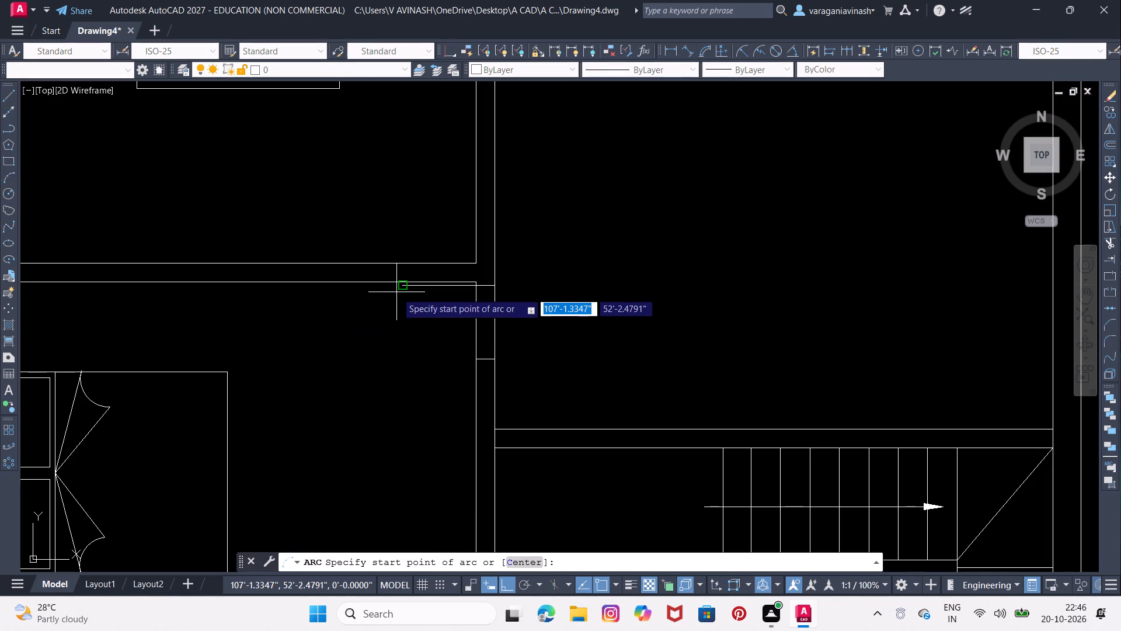
pyautogui.click(399, 286)
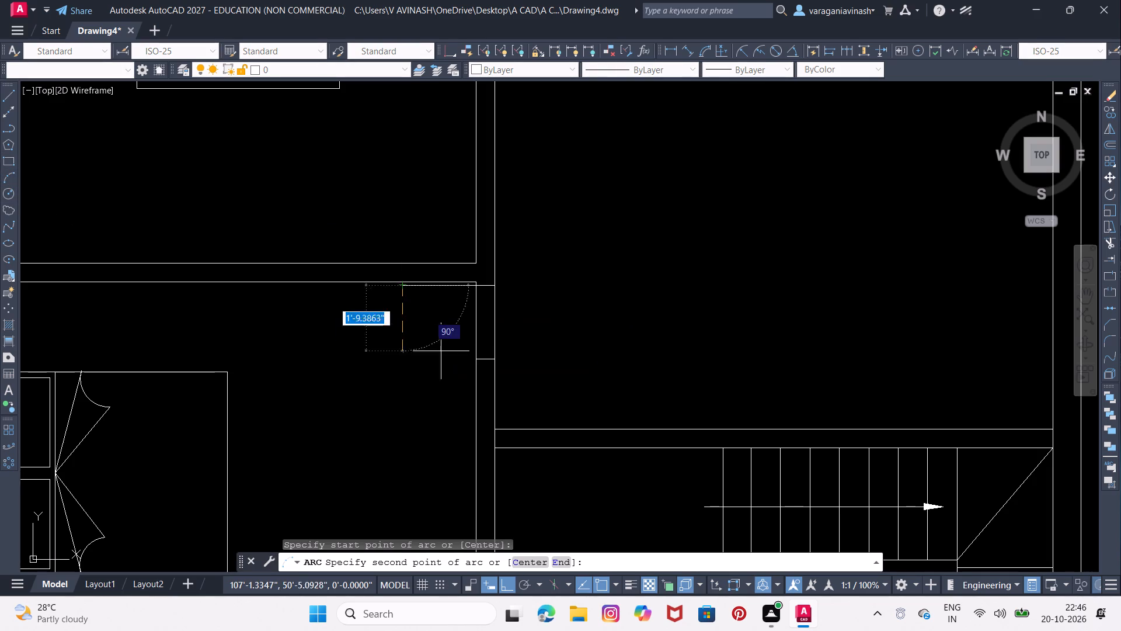
pyautogui.click(476, 361)
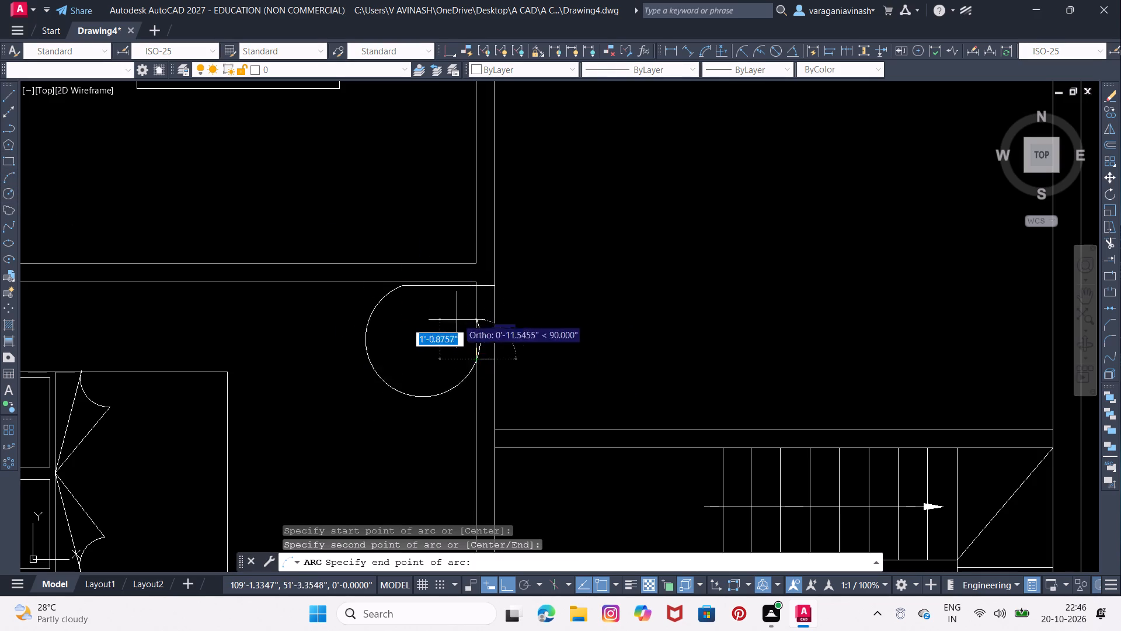
pyautogui.click(496, 361)
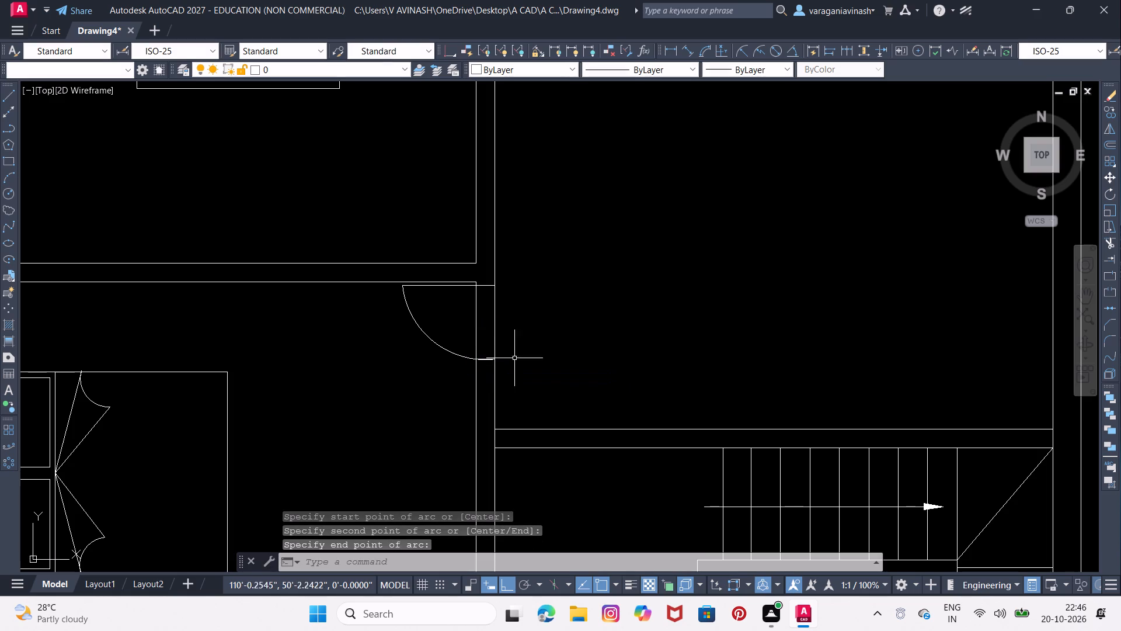
# Trim off the part of the swing arc that lies within the wall thickness at the lower jamb.
pyautogui.scroll(2, 436, 315)
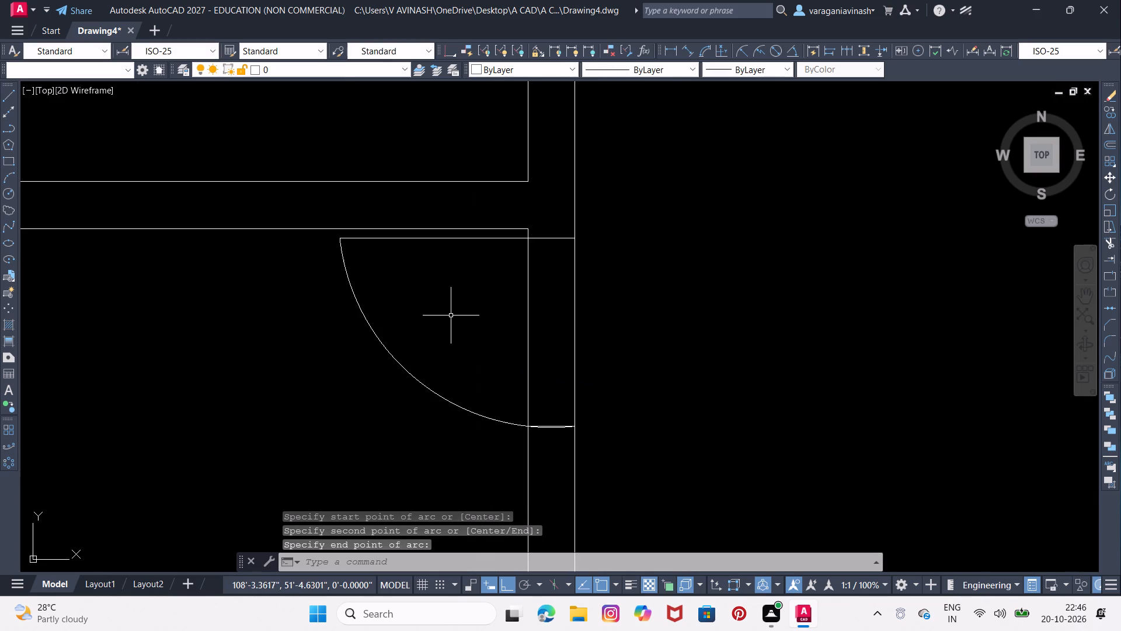
pyautogui.scroll(2, 538, 351)
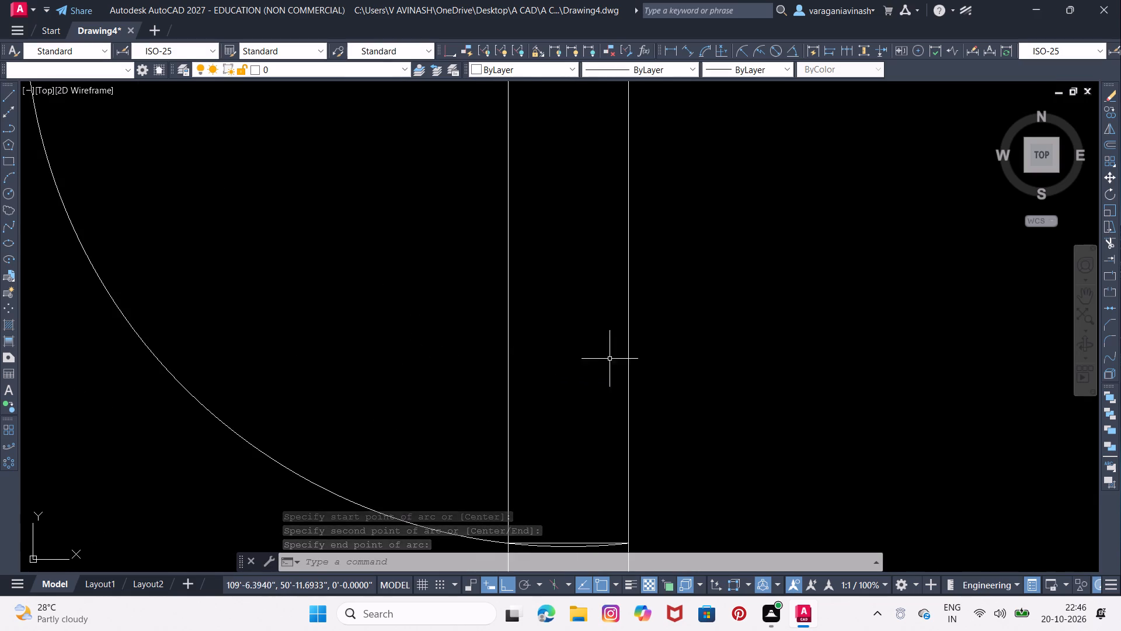
pyautogui.moveTo(629, 358); pyautogui.dragTo(614, 327, button='middle')
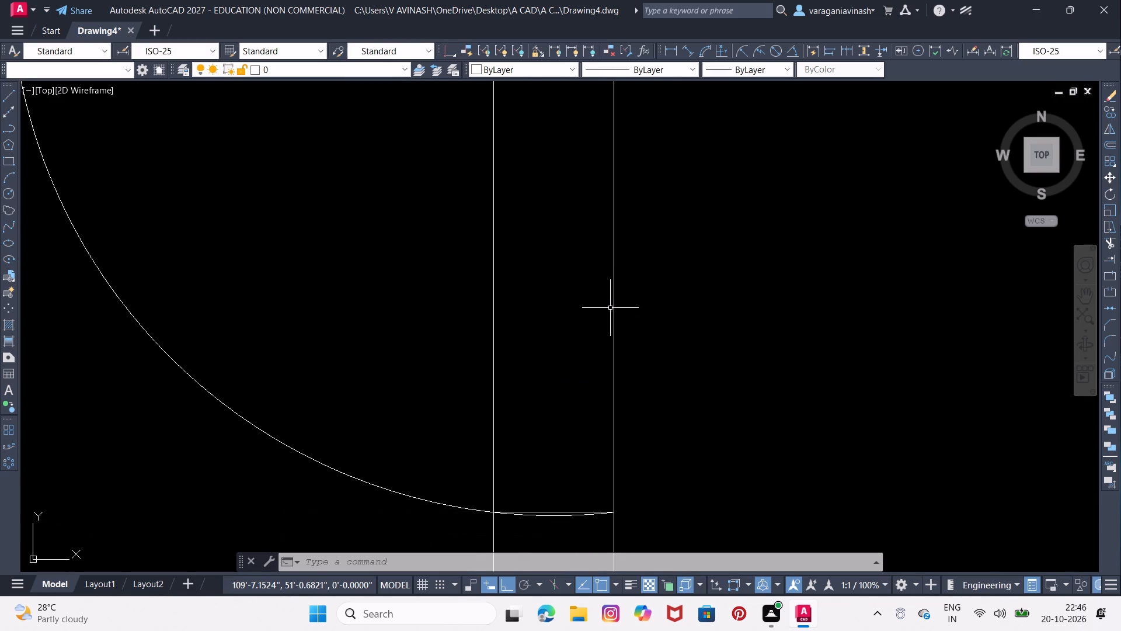
pyautogui.write('tr')
pyautogui.press('Return')
pyautogui.press('Return')
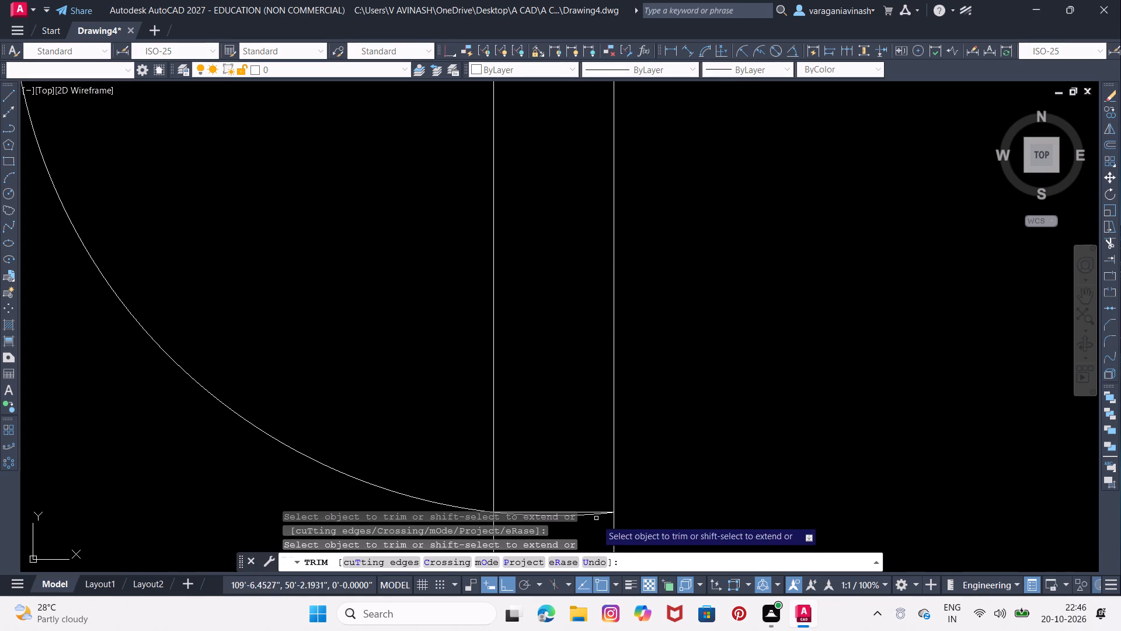
pyautogui.click(585, 517)
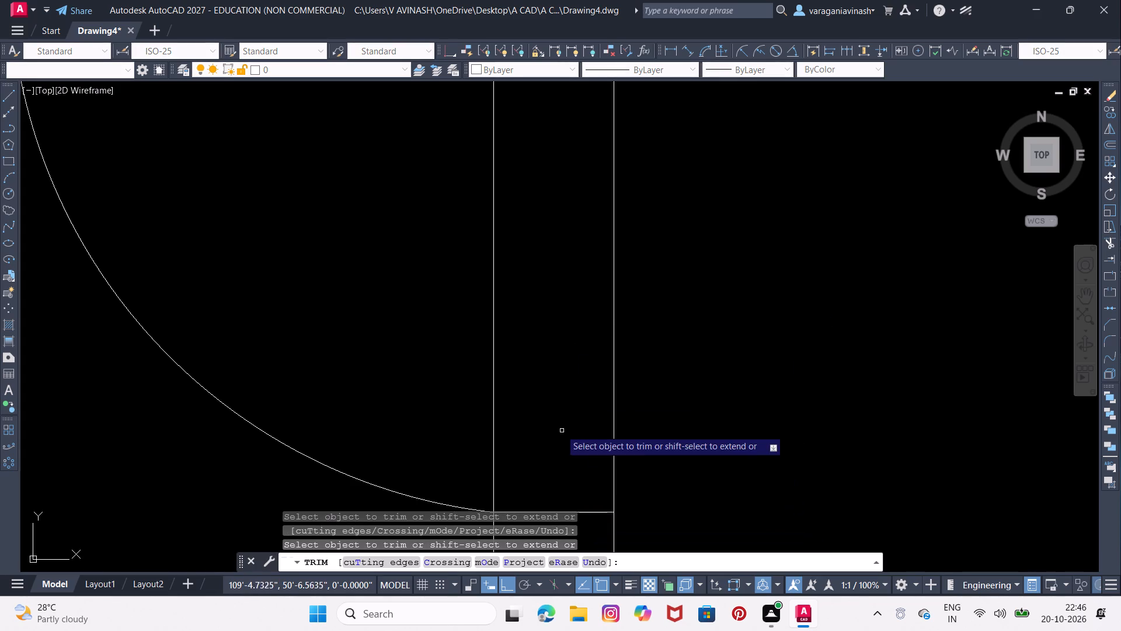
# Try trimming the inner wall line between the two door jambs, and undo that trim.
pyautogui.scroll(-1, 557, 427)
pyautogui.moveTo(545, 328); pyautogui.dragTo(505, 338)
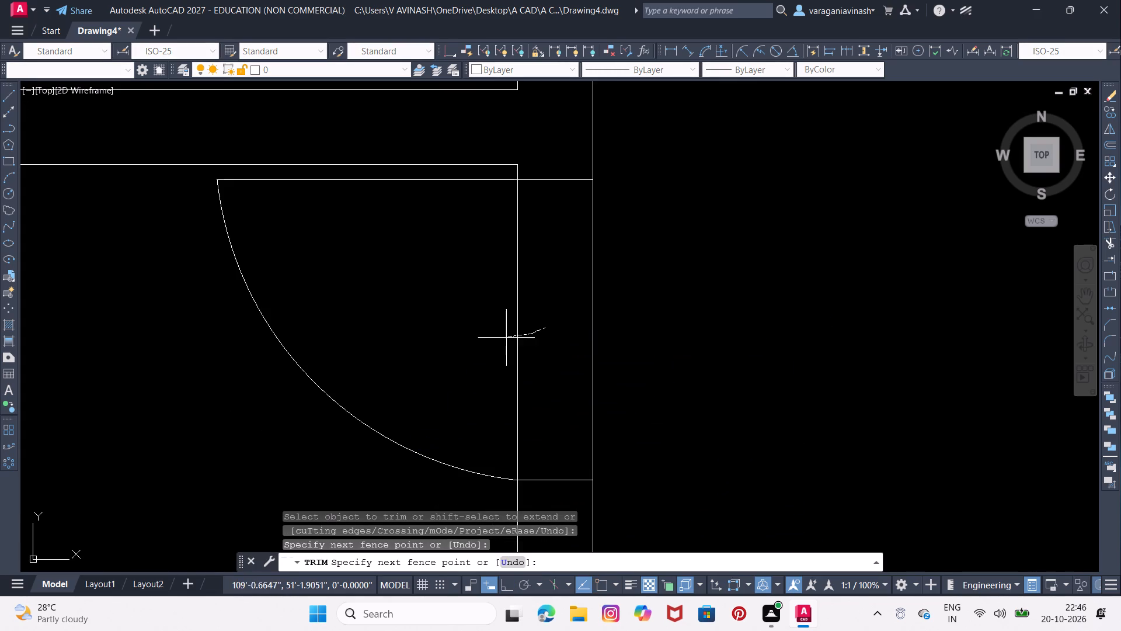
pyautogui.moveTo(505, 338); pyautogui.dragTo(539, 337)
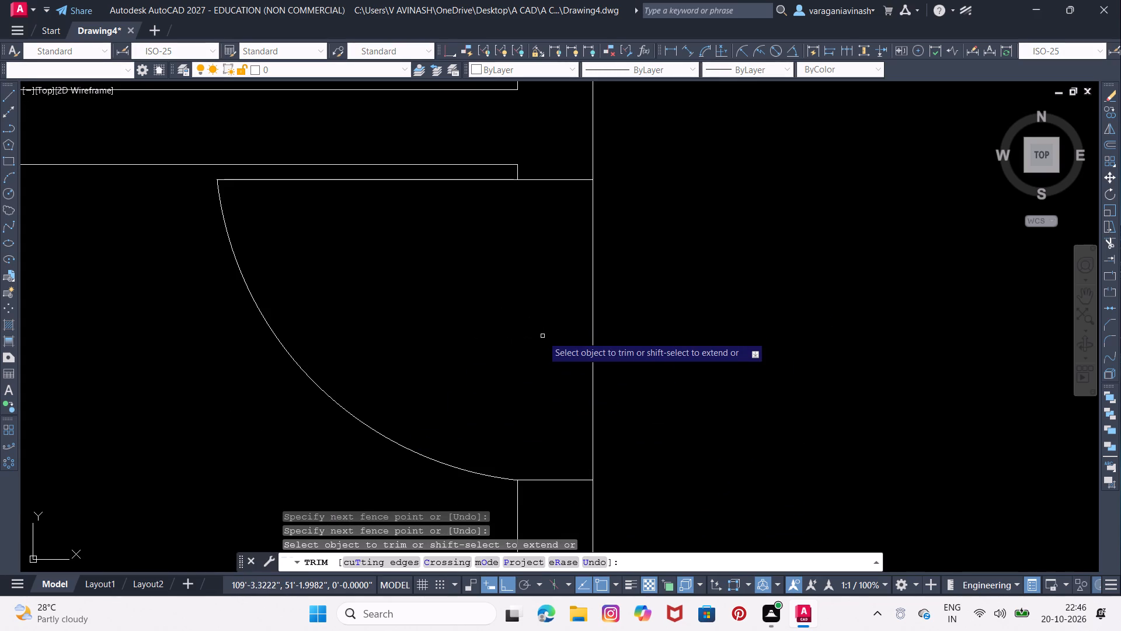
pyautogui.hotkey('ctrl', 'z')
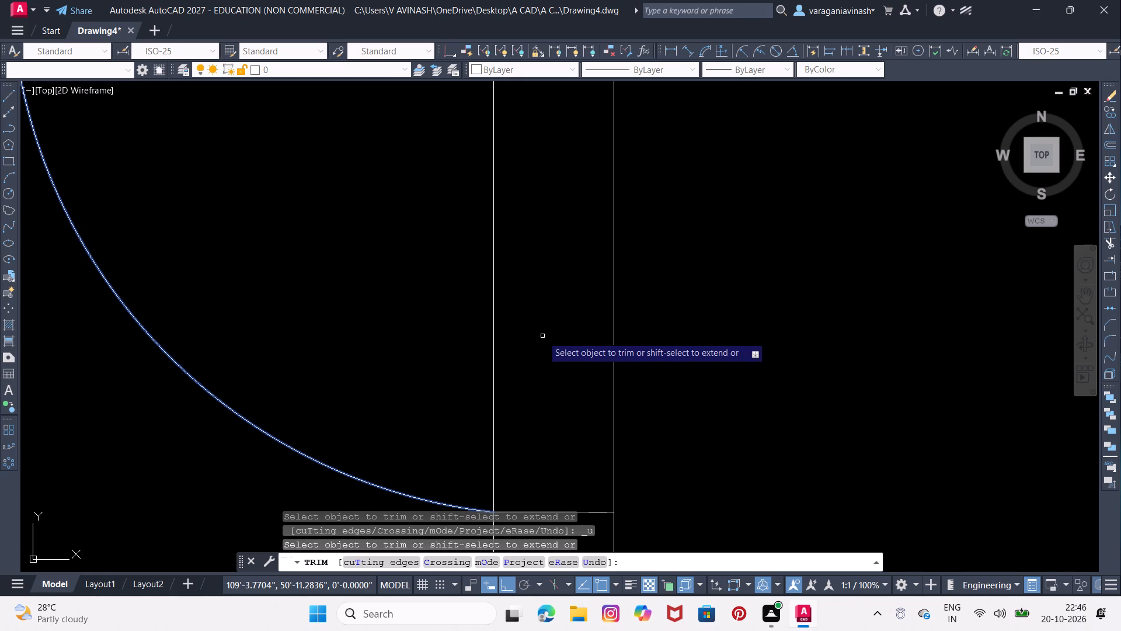
# Draw the door leaf's thickness outline: 0.1' down from the upper jamb's inner end, across the leaf's length, and up to the arc's start.
pyautogui.scroll(-2, 542, 336)
pyautogui.moveTo(544, 351); pyautogui.dragTo(544, 375, button='middle')
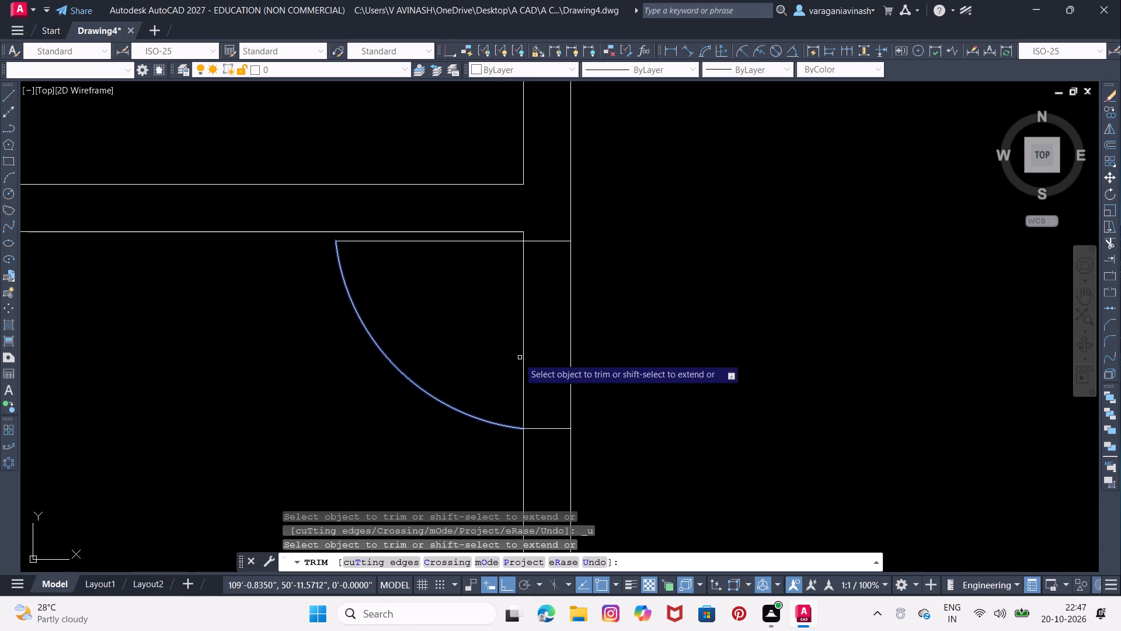
pyautogui.click(6, 95)
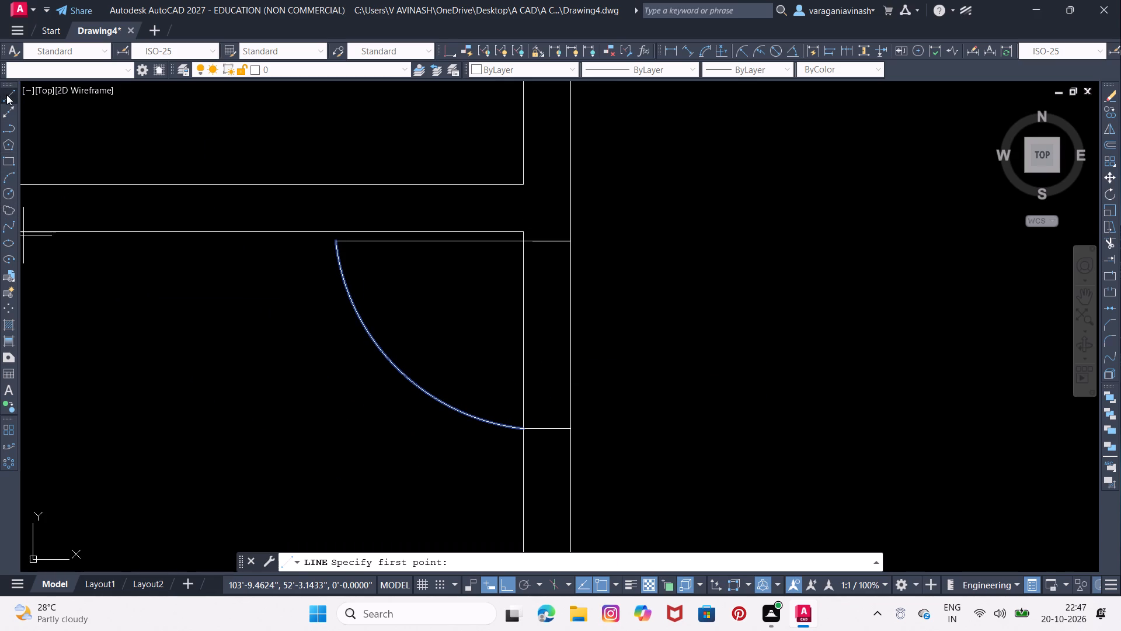
pyautogui.click(523, 242)
pyautogui.scroll(2, 522, 251)
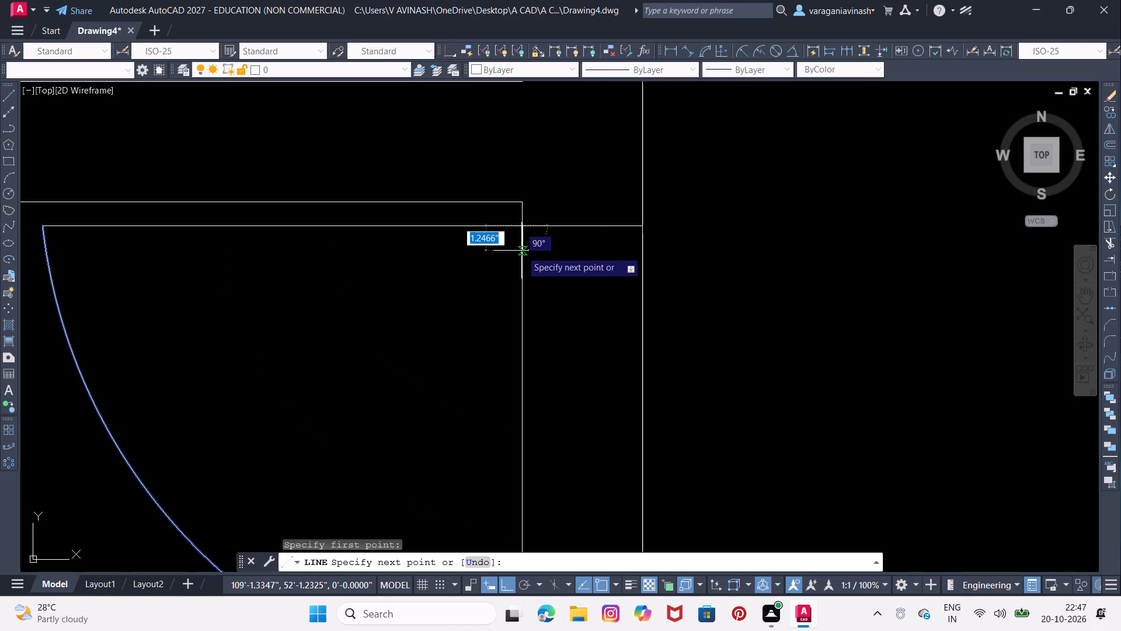
pyautogui.moveTo(537, 251); pyautogui.dragTo(633, 262, button='middle')
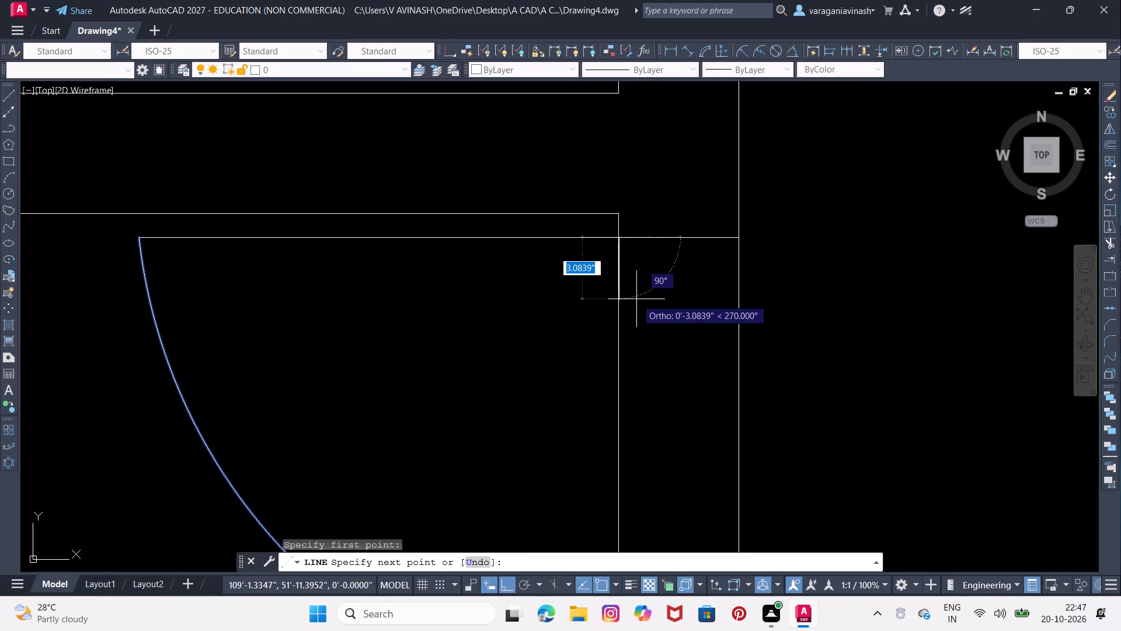
pyautogui.write("0.1'")
pyautogui.press('Return')
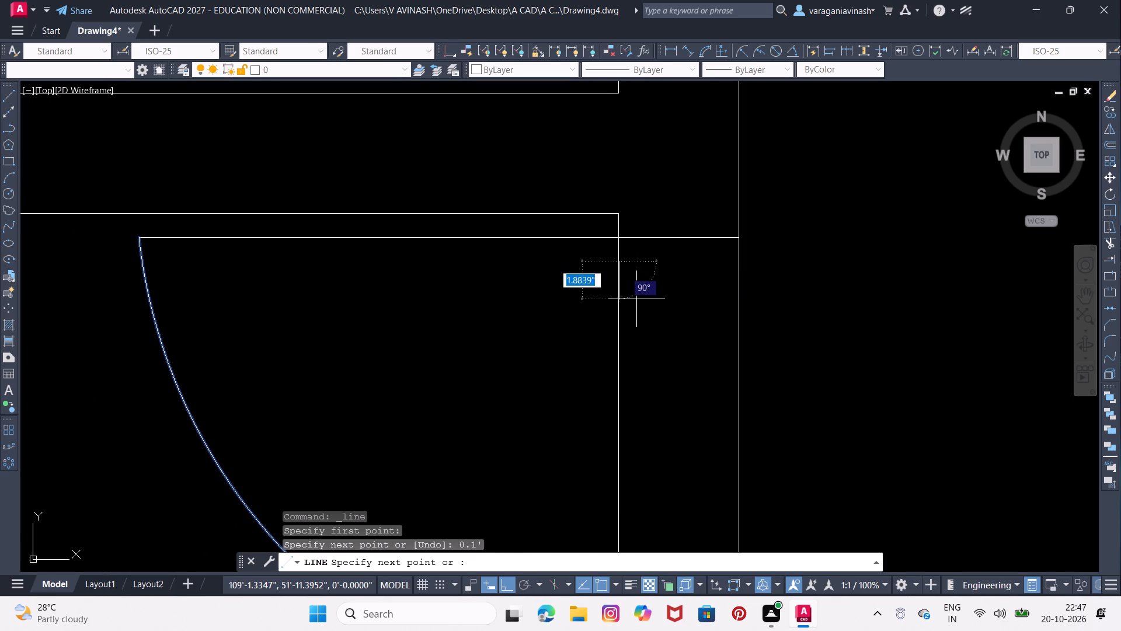
pyautogui.click(134, 261)
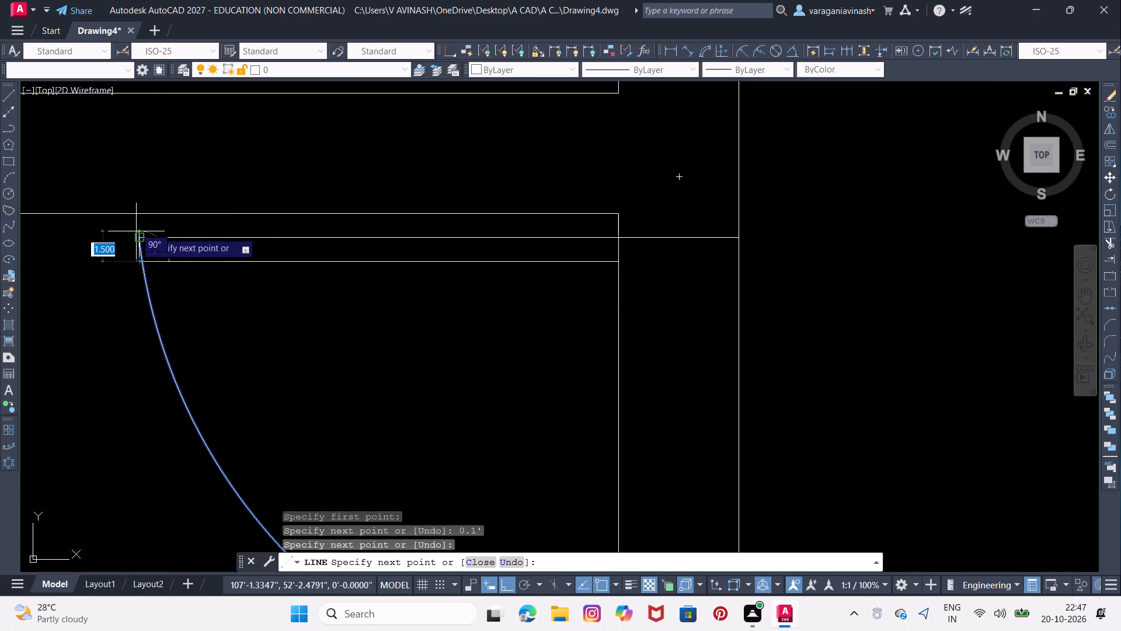
pyautogui.click(139, 238)
pyautogui.rightClick(140, 238)
pyautogui.click(145, 245)
pyautogui.scroll(1, 137, 256)
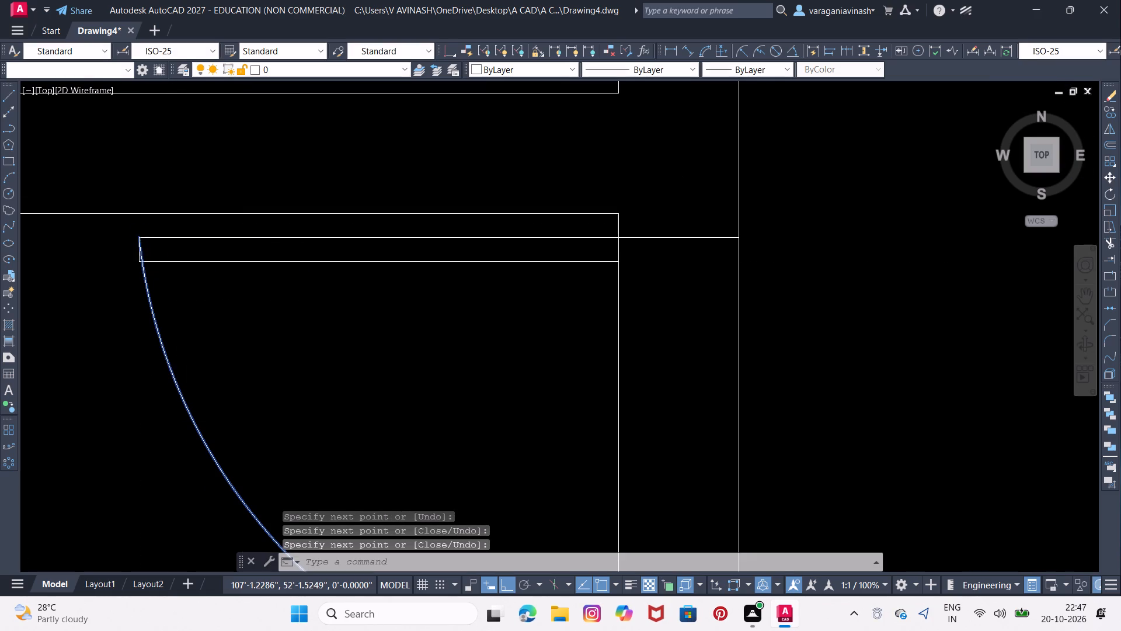
# Stretch the swing arc's upper end down to the lower corner of the door leaf's free end.
pyautogui.scroll(1, 137, 256)
pyautogui.click(148, 284)
pyautogui.click(148, 260)
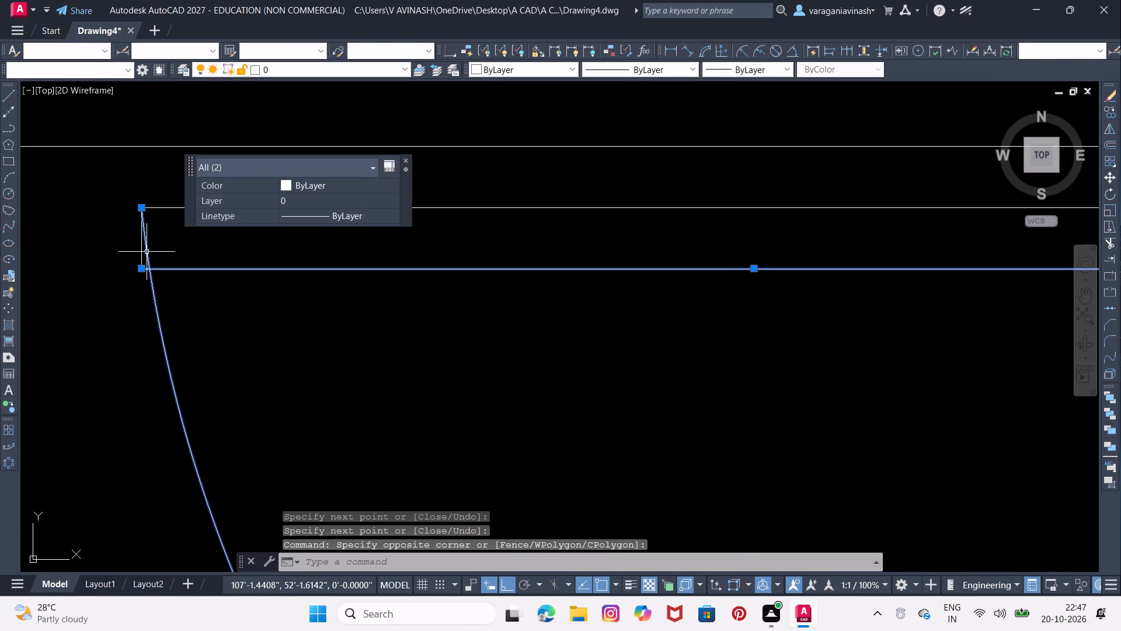
pyautogui.click(142, 207)
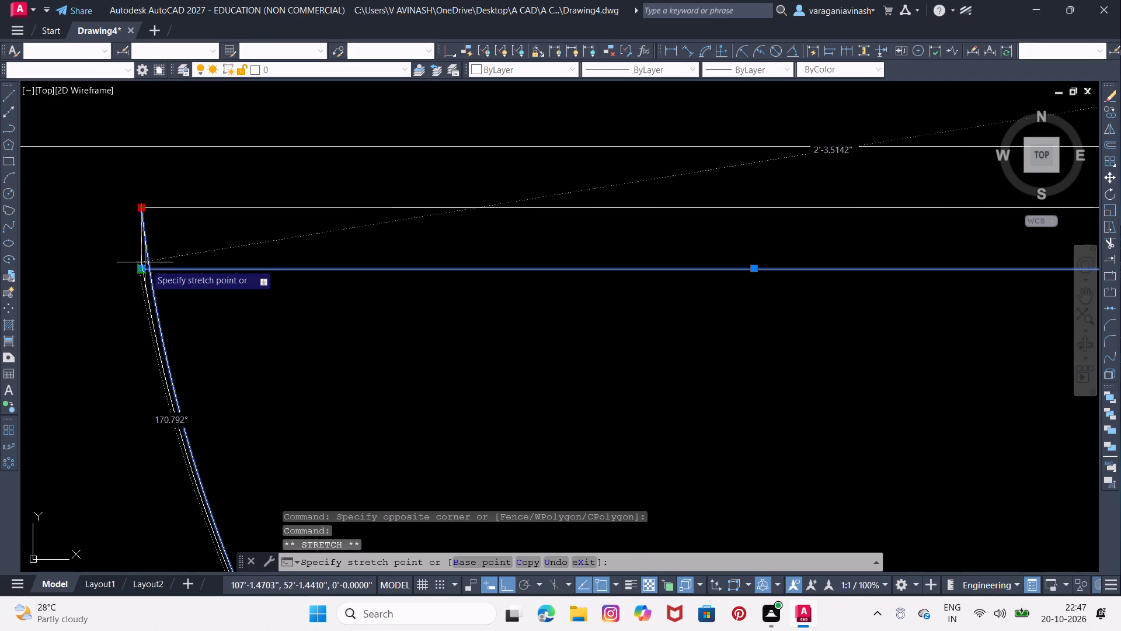
pyautogui.click(145, 267)
pyautogui.scroll(-4, 184, 275)
pyautogui.scroll(-1, 280, 294)
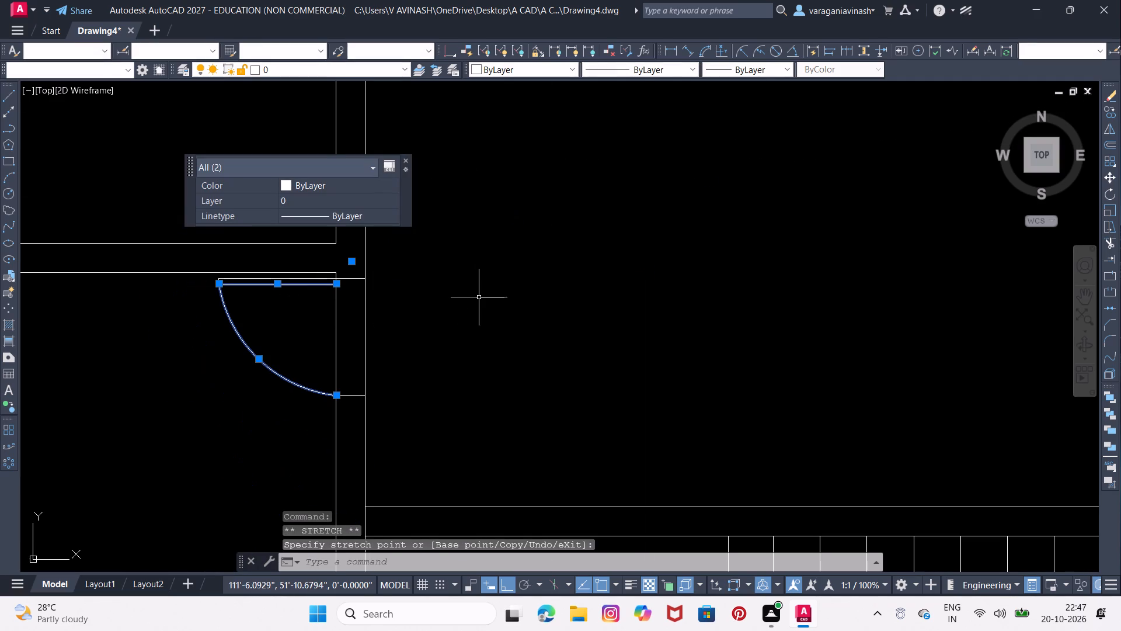
pyautogui.press('Escape')
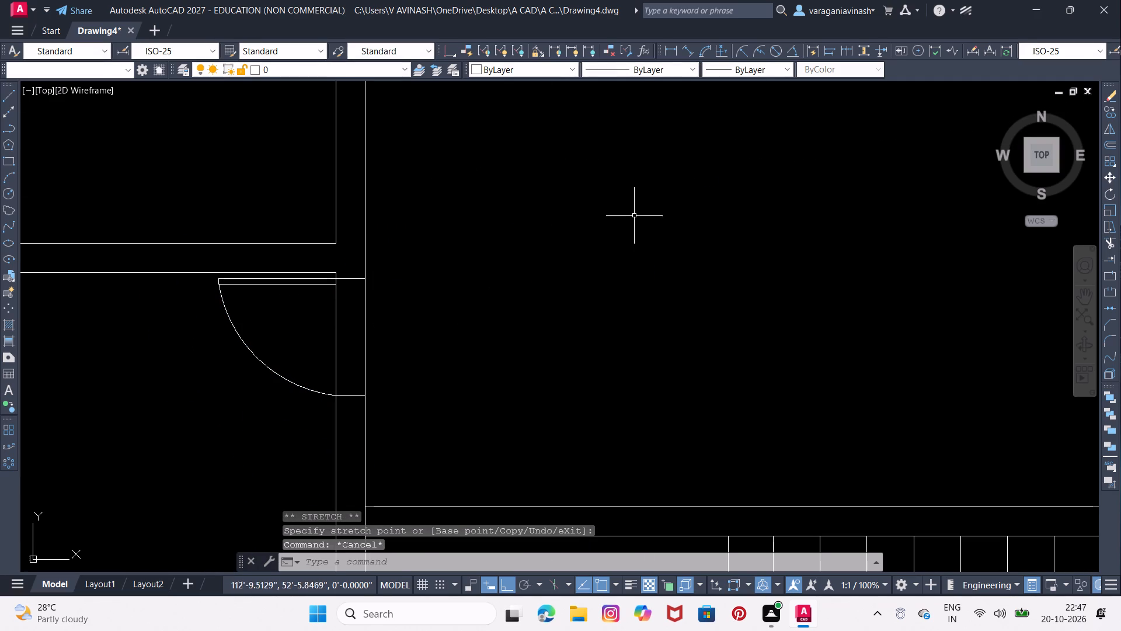
# Draw a short line closing the door leaf's thickness outline at its hinge end by the upper jamb.
pyautogui.moveTo(443, 258); pyautogui.dragTo(702, 330, button='middle')
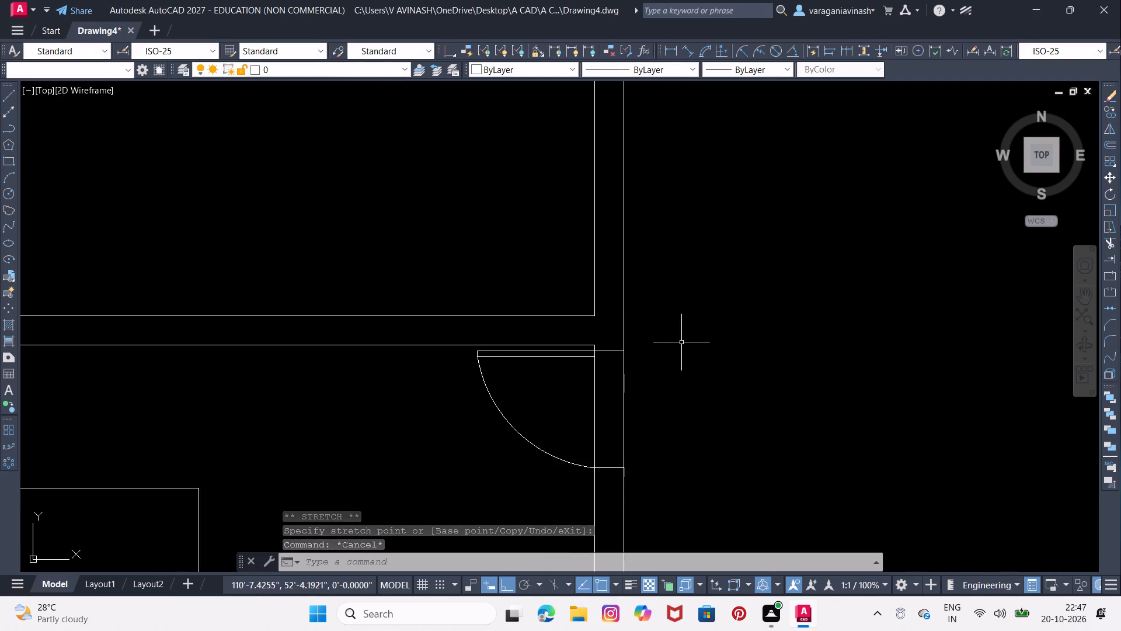
pyautogui.scroll(3, 586, 354)
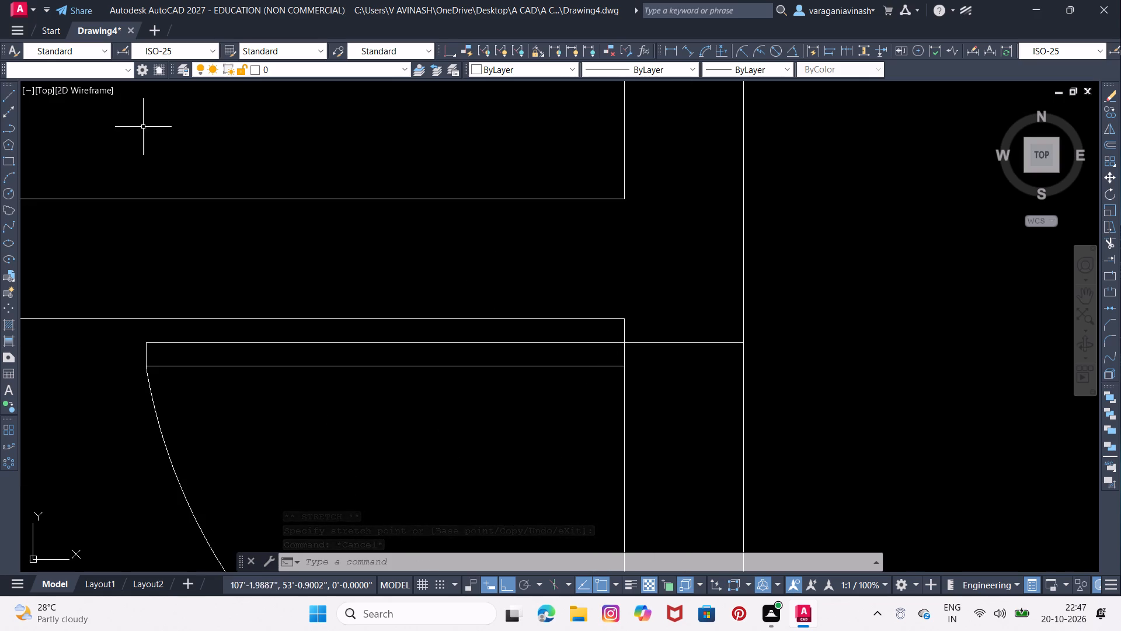
pyautogui.click(6, 95)
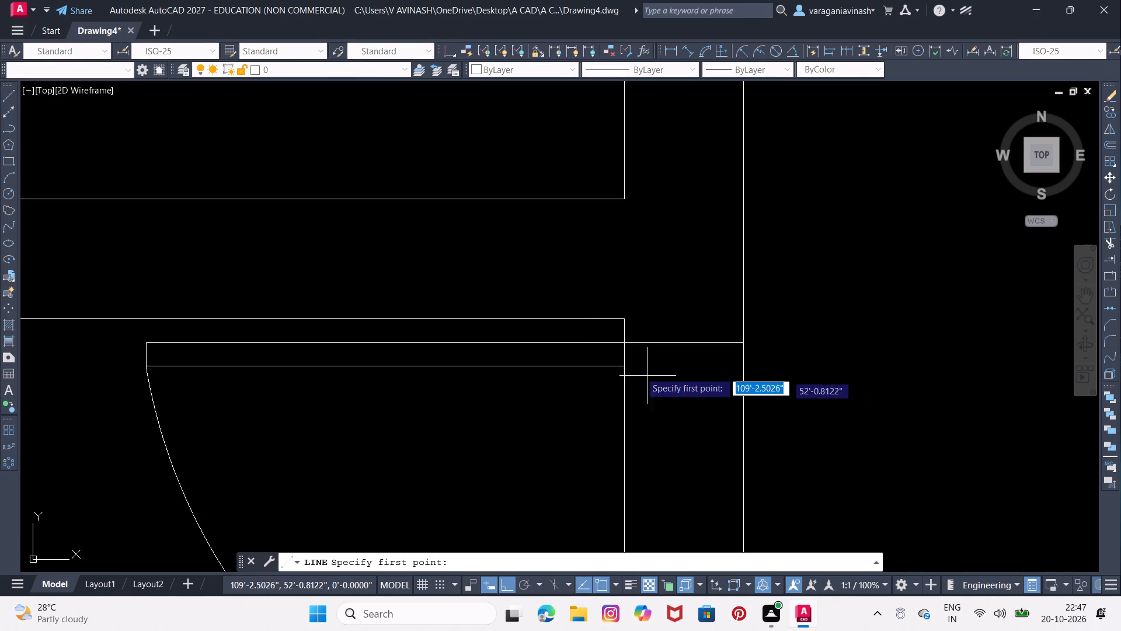
pyautogui.click(619, 369)
pyautogui.click(626, 344)
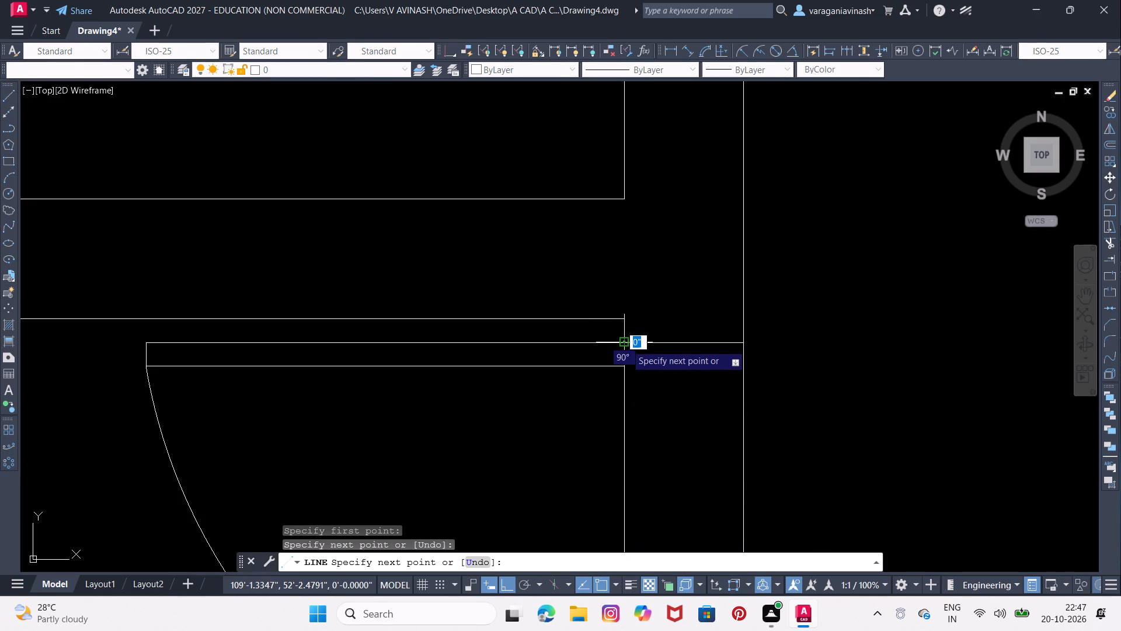
pyautogui.rightClick(626, 344)
pyautogui.click(646, 353)
# Trim the inner wall line across the door opening, from the leaf's underside to the lower jamb.
pyautogui.scroll(-2, 625, 378)
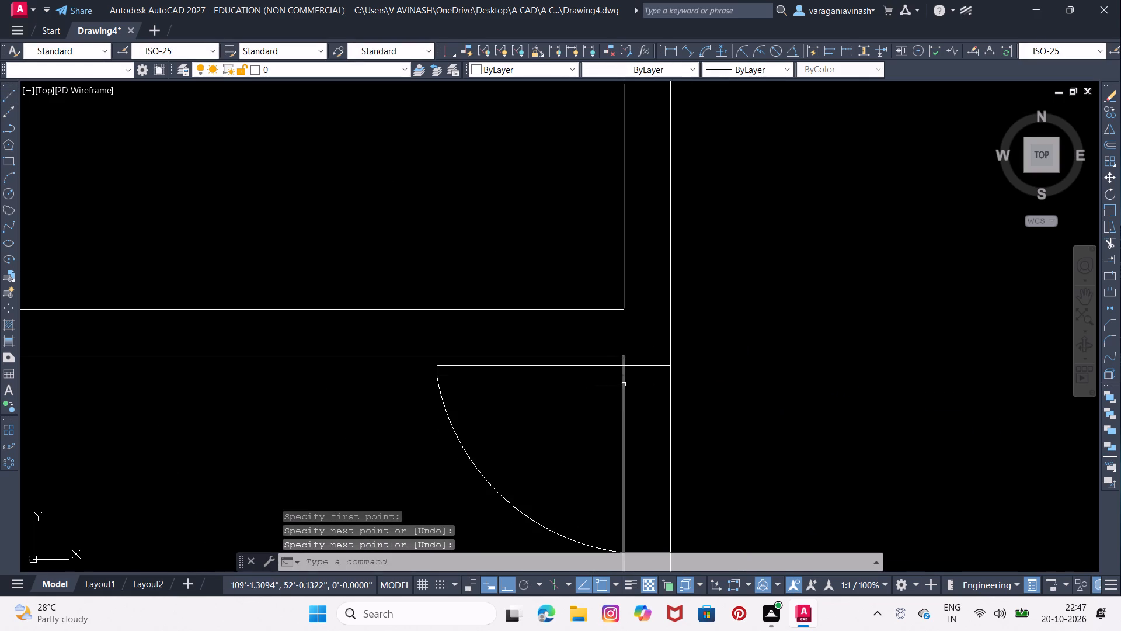
pyautogui.moveTo(624, 384); pyautogui.dragTo(638, 336, button='middle')
pyautogui.write('tr')
pyautogui.press('Return')
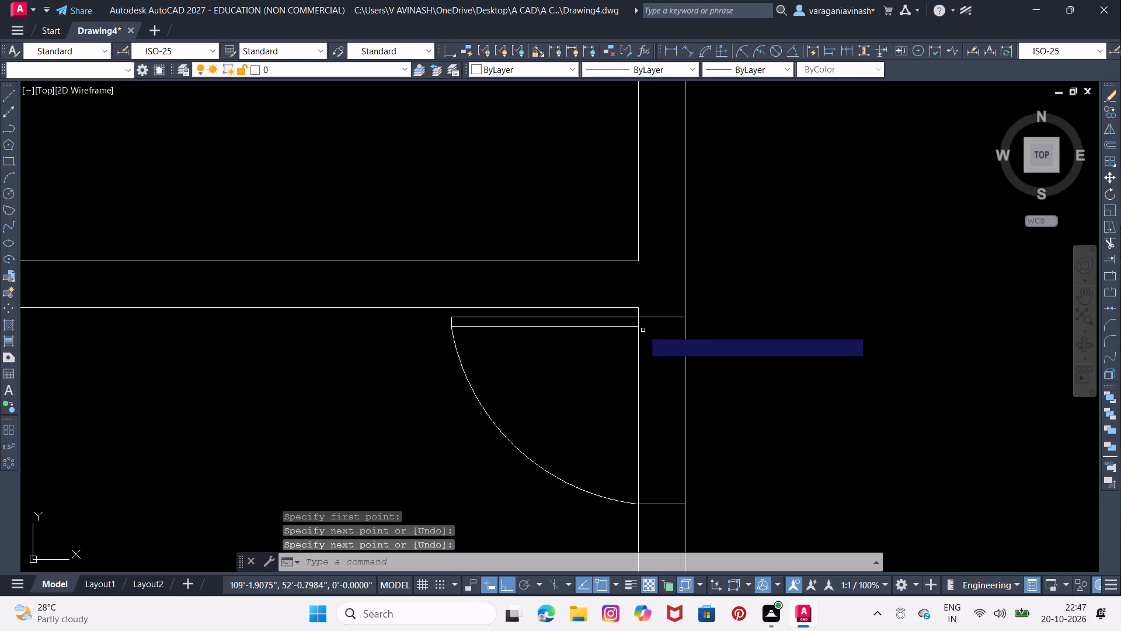
pyautogui.press('Return')
pyautogui.moveTo(648, 373); pyautogui.dragTo(623, 385)
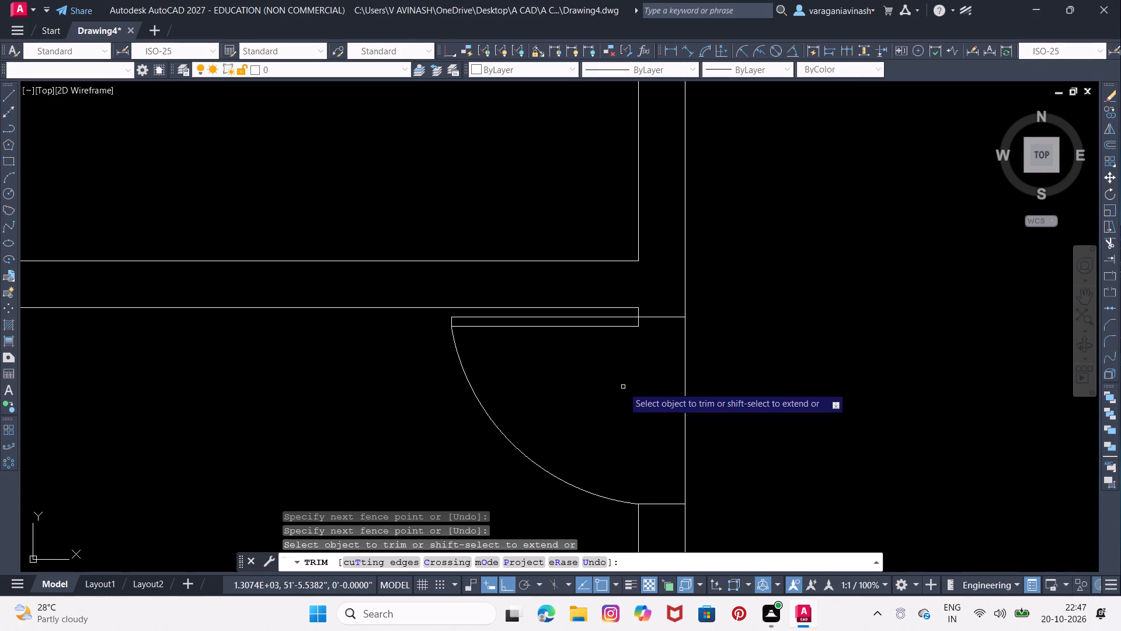
pyautogui.scroll(-1, 668, 337)
pyautogui.moveTo(767, 346); pyautogui.dragTo(784, 344, button='middle')
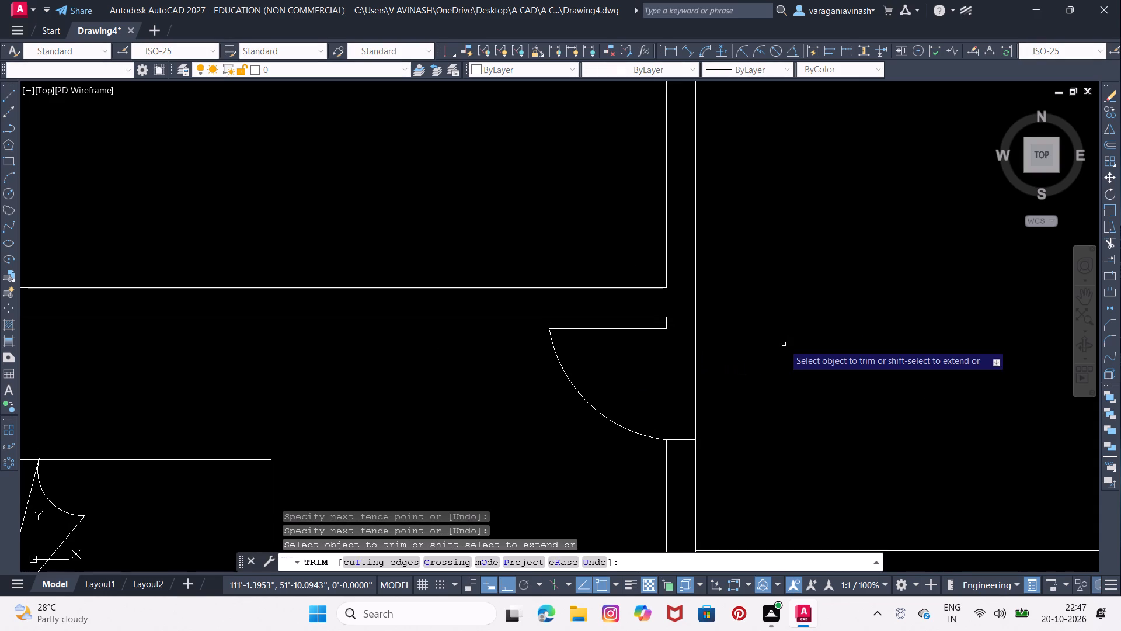
pyautogui.press('Escape')
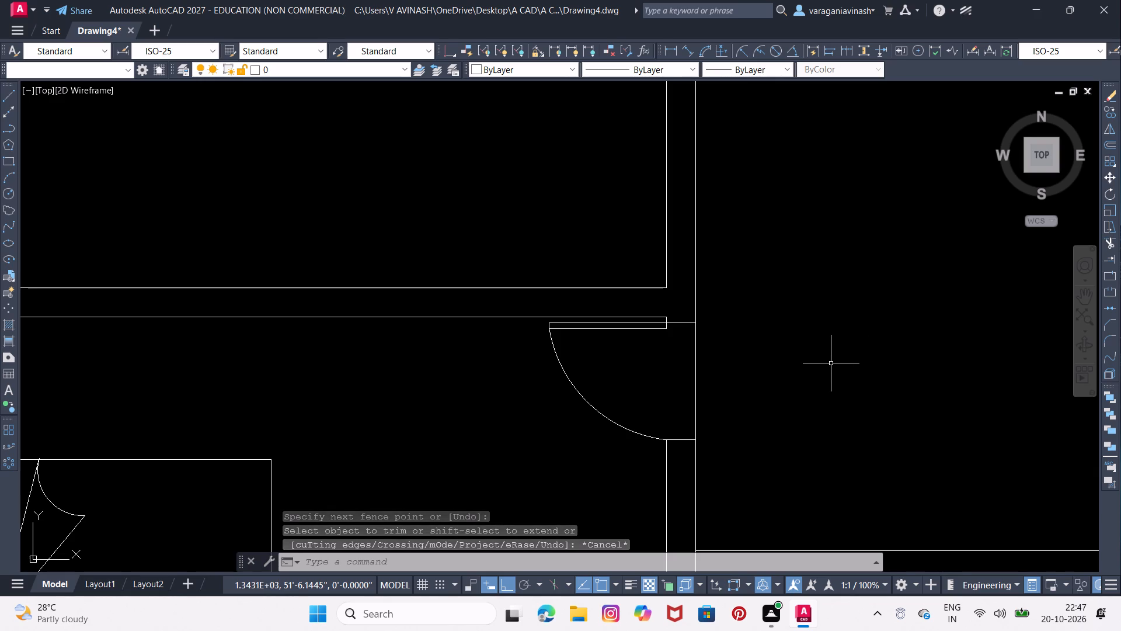
# Convert the leaf outline, swing arc and both jamb lines into a block named d.
pyautogui.click(659, 320)
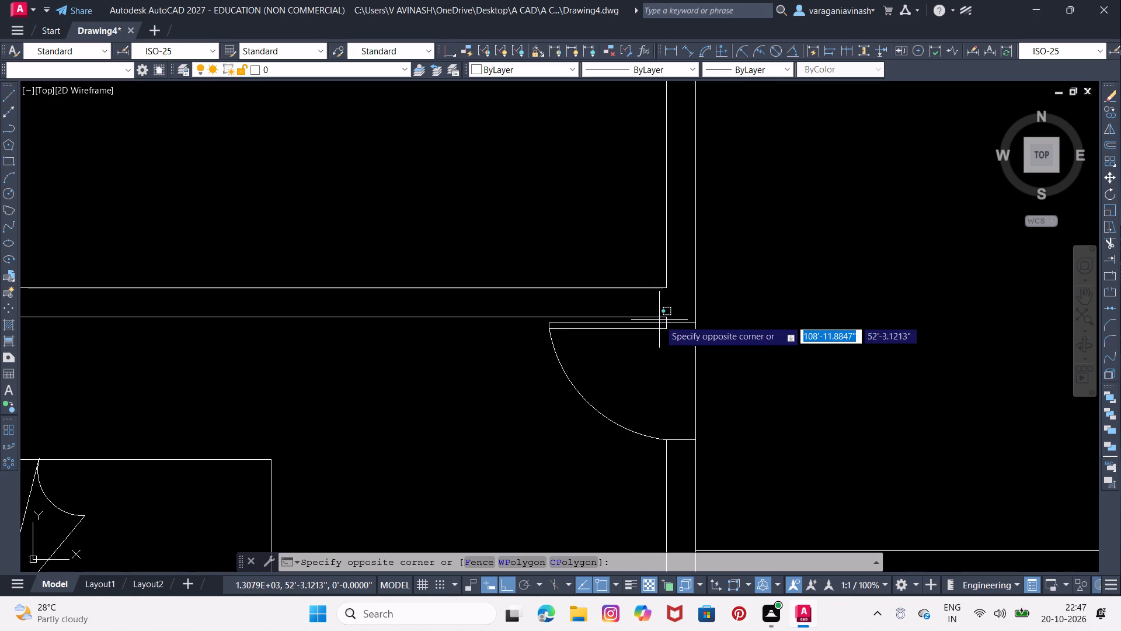
pyautogui.click(605, 445)
pyautogui.click(577, 358)
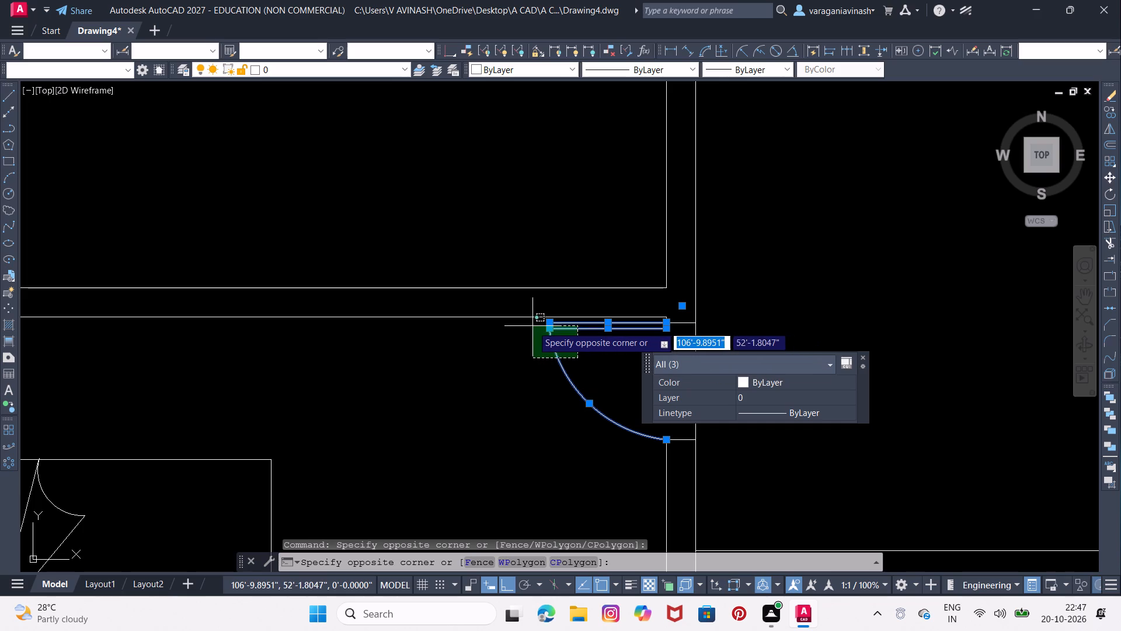
pyautogui.click(529, 322)
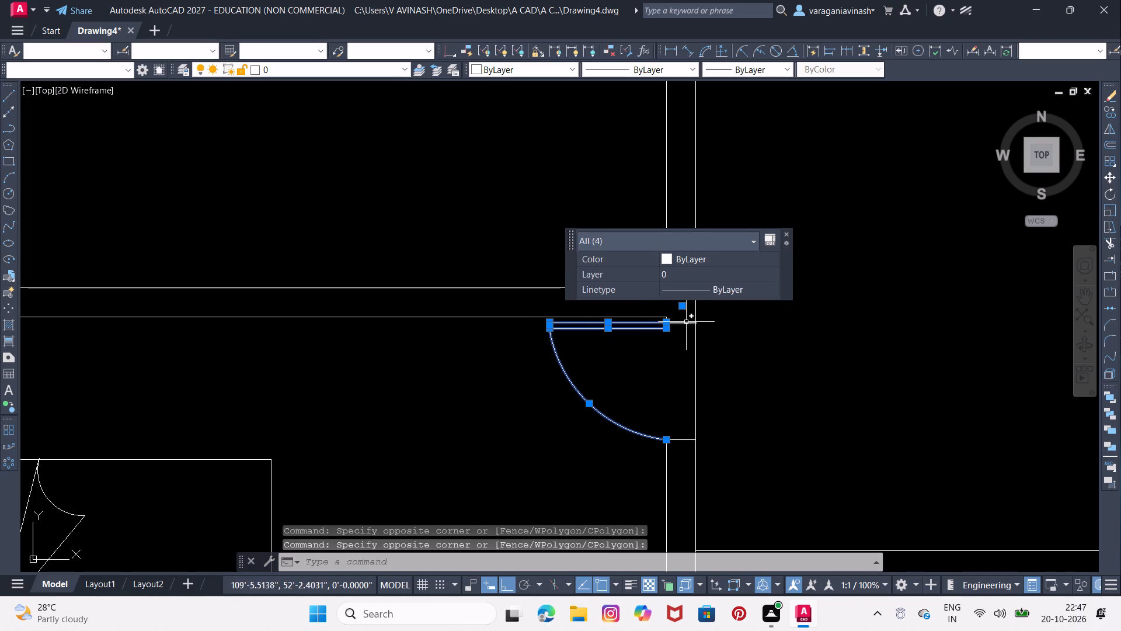
pyautogui.click(683, 323)
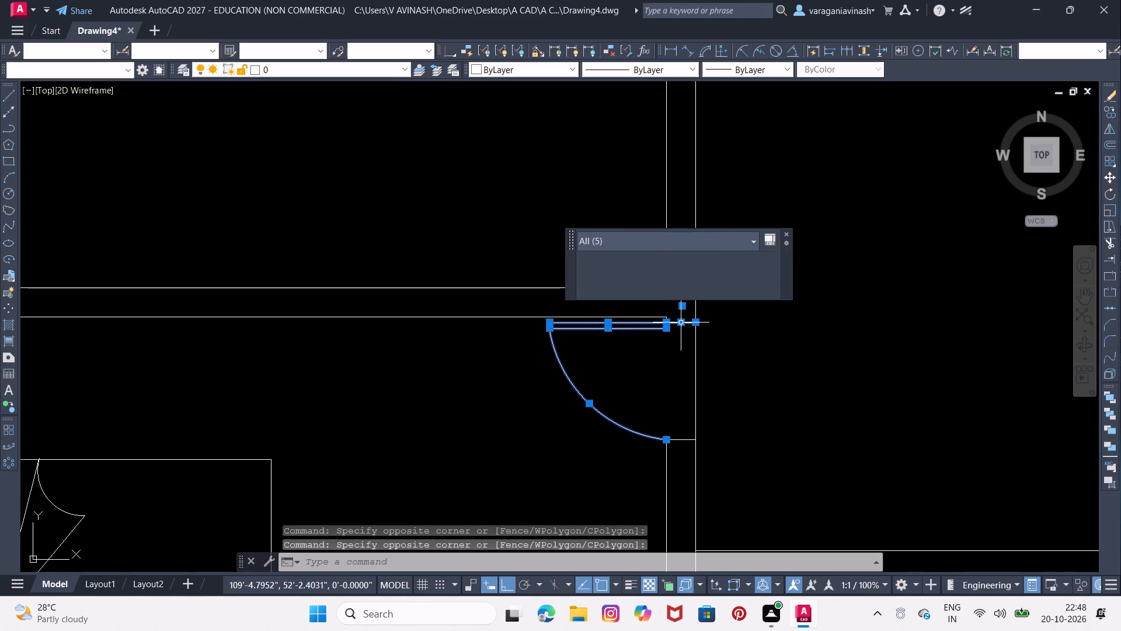
pyautogui.click(678, 440)
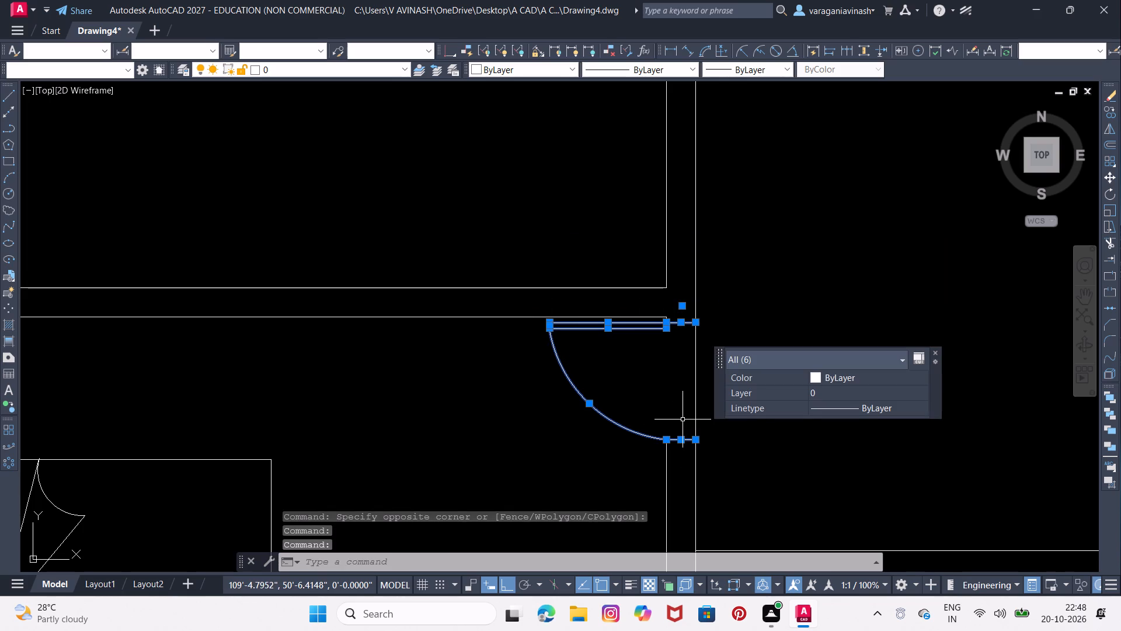
pyautogui.write('blo')
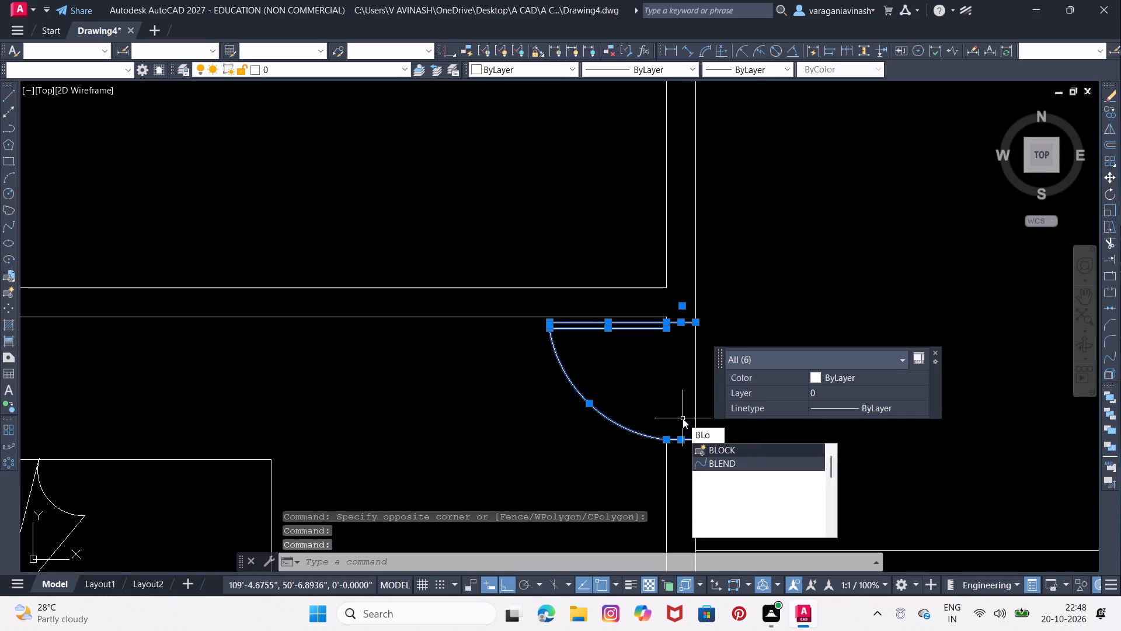
pyautogui.click(757, 448)
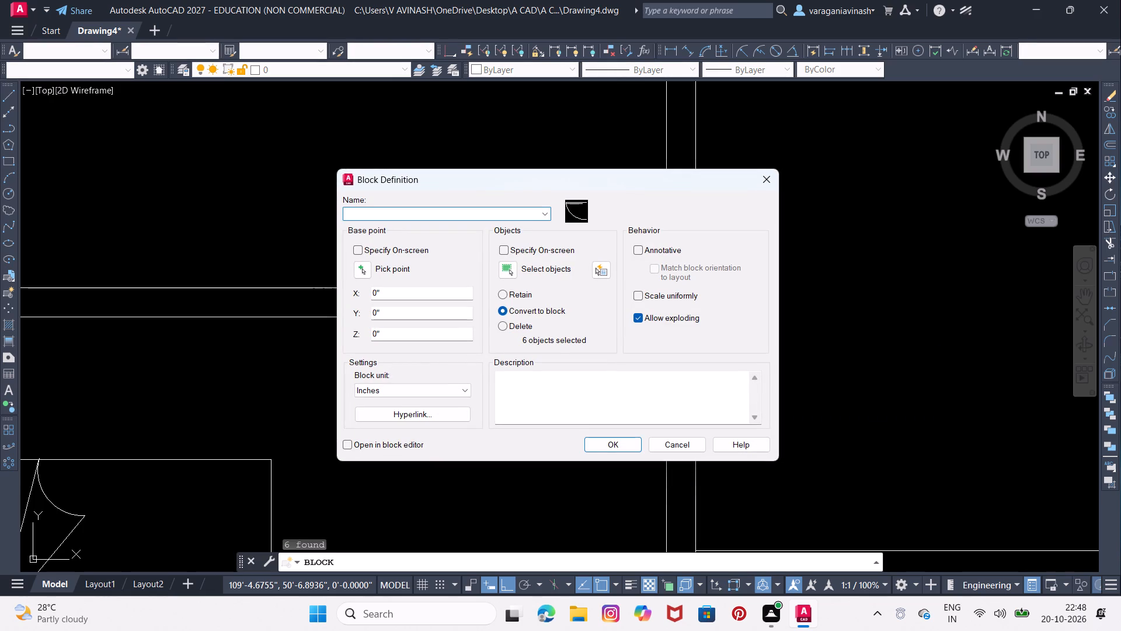
pyautogui.press('d')
pyautogui.press('Return')
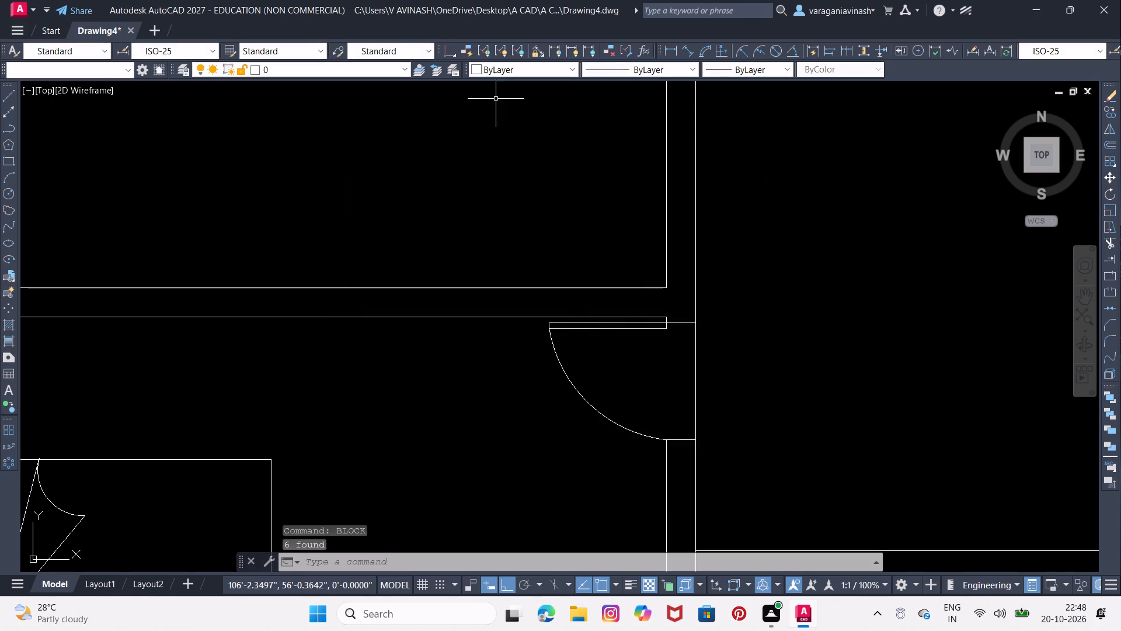
# Copy door block d horizontally into the empty space outside the wall, east of the original door.
pyautogui.click(617, 327)
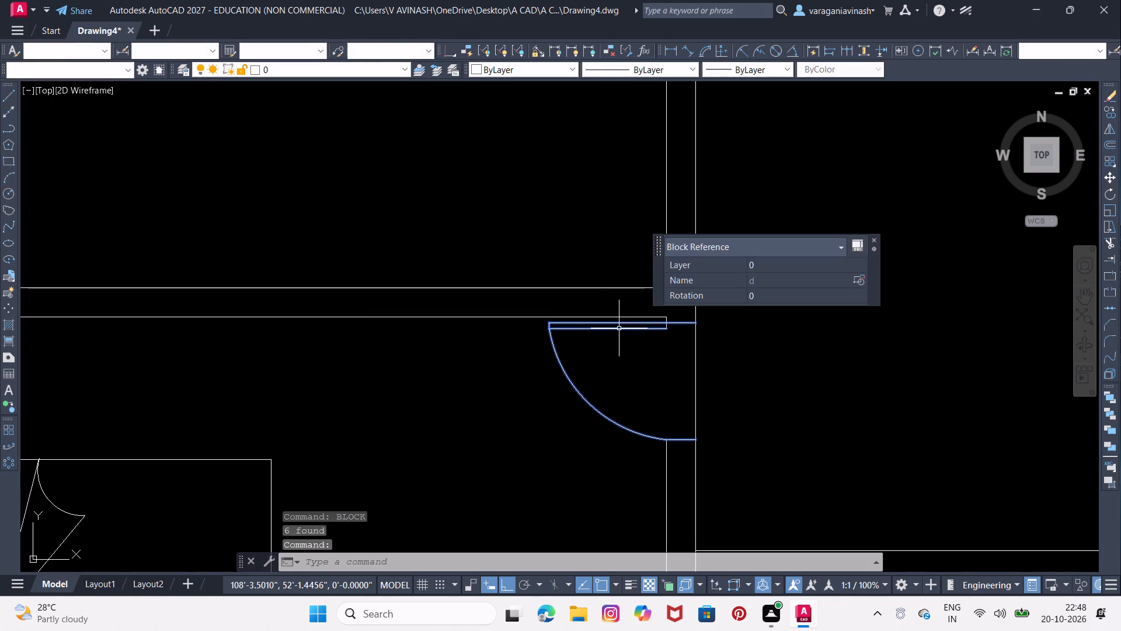
pyautogui.moveTo(640, 325); pyautogui.dragTo(897, 325, button='right')
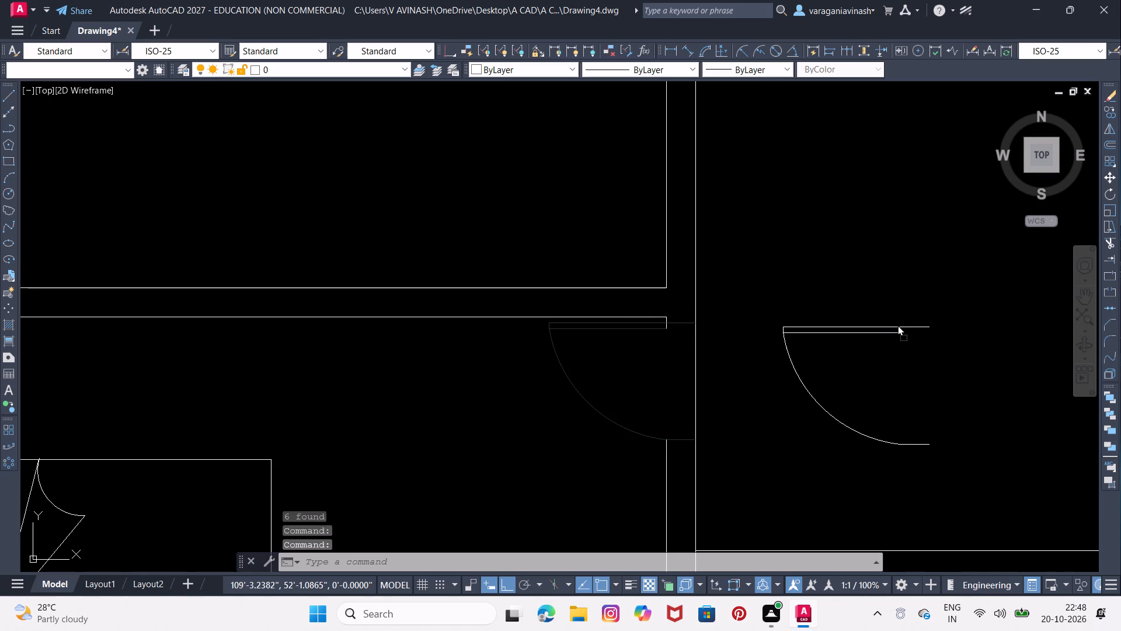
pyautogui.moveTo(897, 325); pyautogui.dragTo(899, 325, button='right')
pyautogui.click(934, 346)
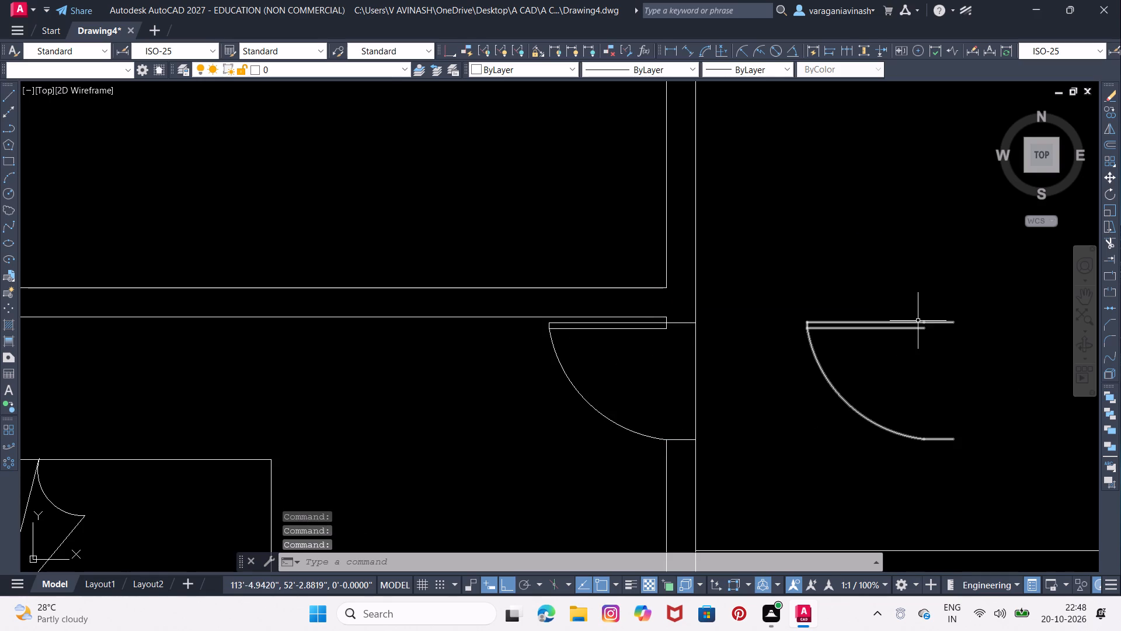
# Draw a short line closing the hinge end of the copied door's leaf.
pyautogui.moveTo(939, 320); pyautogui.dragTo(847, 325, button='middle')
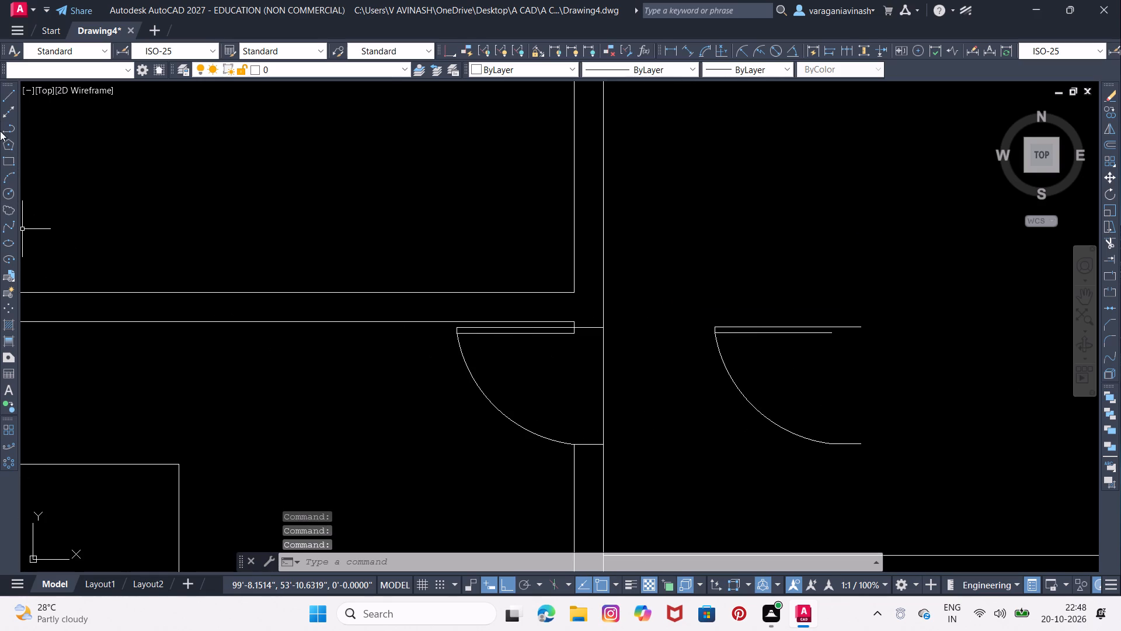
pyautogui.click(8, 94)
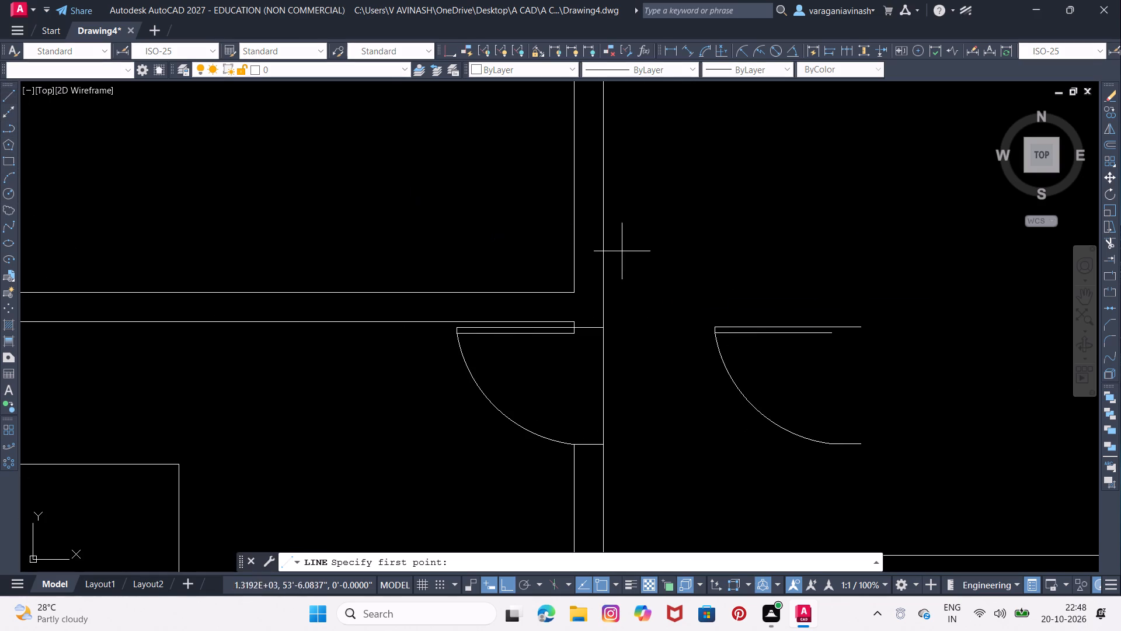
pyautogui.scroll(3, 793, 311)
pyautogui.click(922, 393)
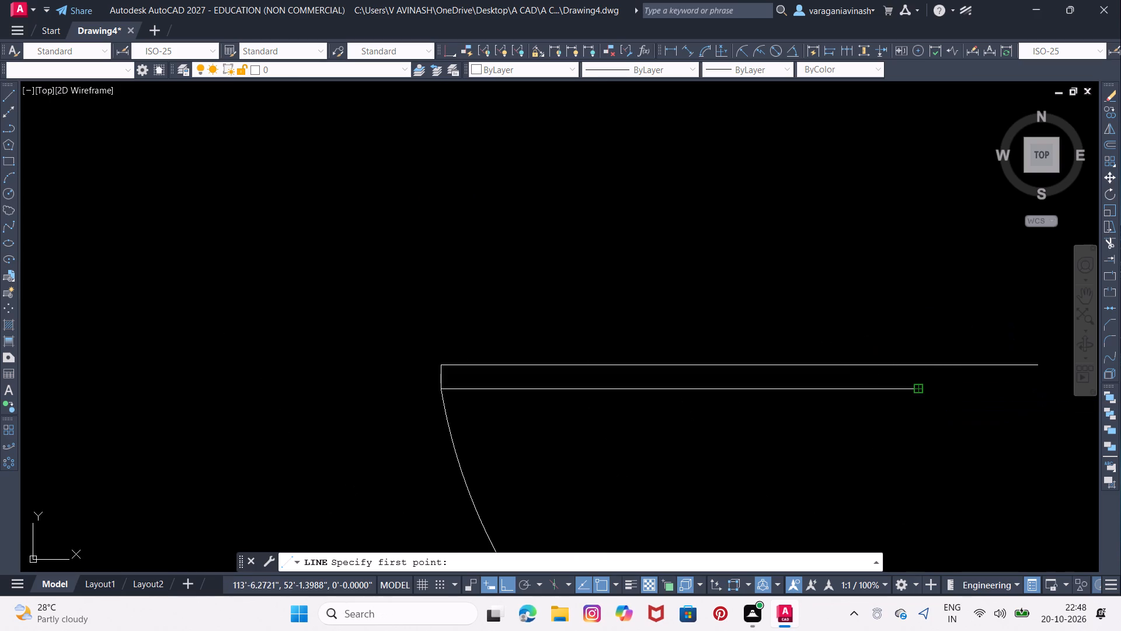
pyautogui.click(922, 362)
pyautogui.rightClick(922, 362)
pyautogui.click(942, 367)
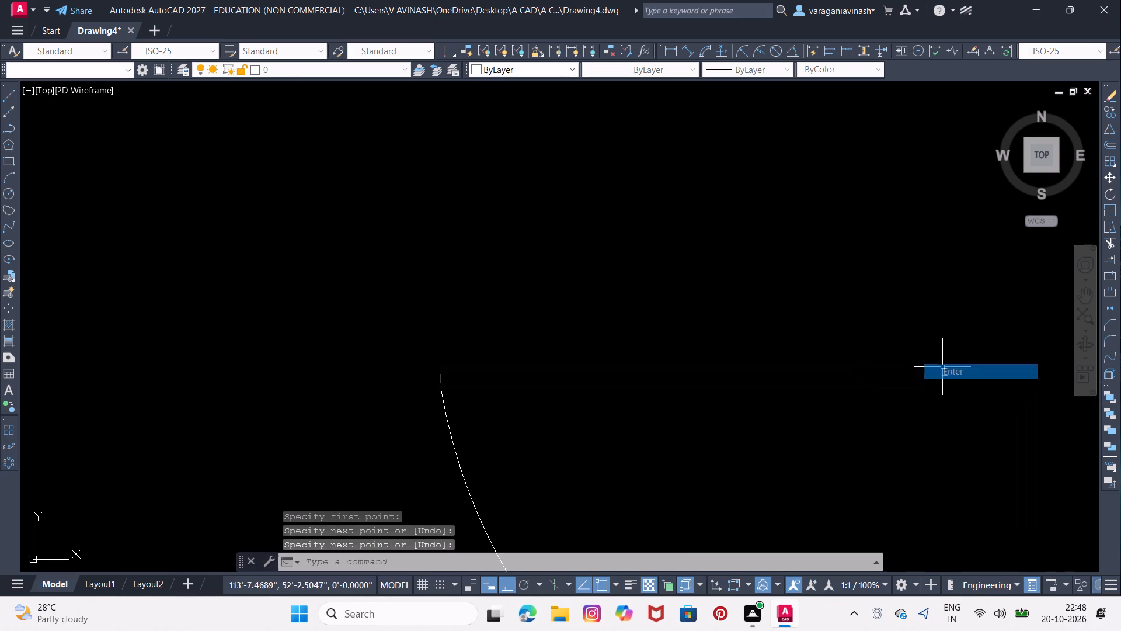
# Mirror the copied door and its closing line about the leaf's horizontal top edge, erasing the source objects.
pyautogui.scroll(-3, 941, 367)
pyautogui.moveTo(939, 369); pyautogui.dragTo(918, 358, button='middle')
pyautogui.middleClick(932, 323)
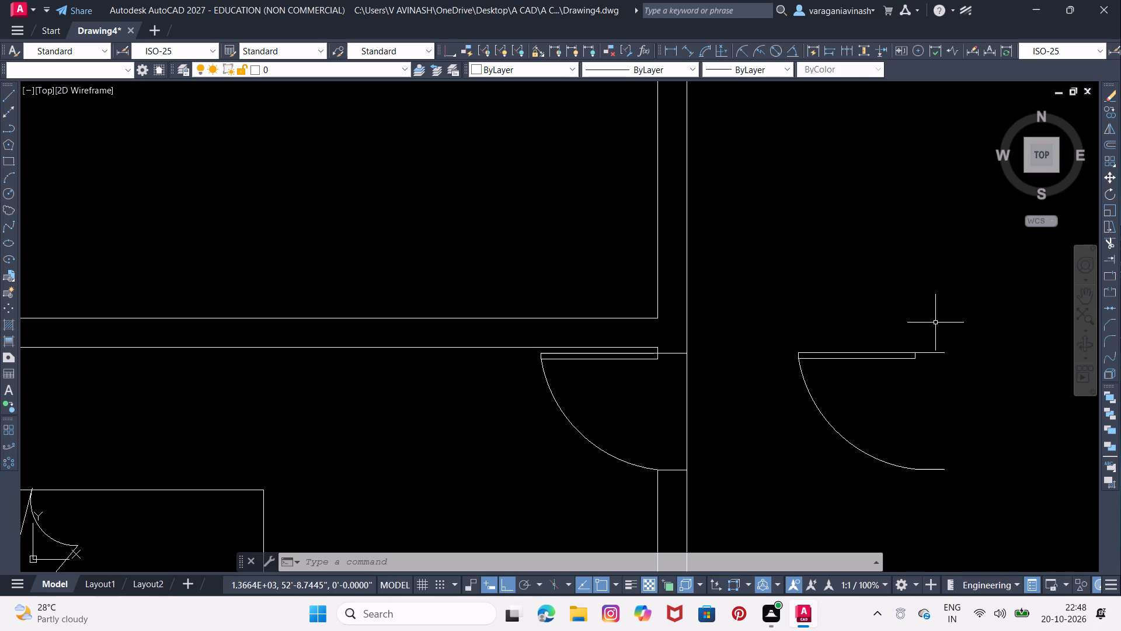
pyautogui.moveTo(928, 330); pyautogui.dragTo(894, 308, button='middle')
pyautogui.click(962, 288)
pyautogui.click(749, 475)
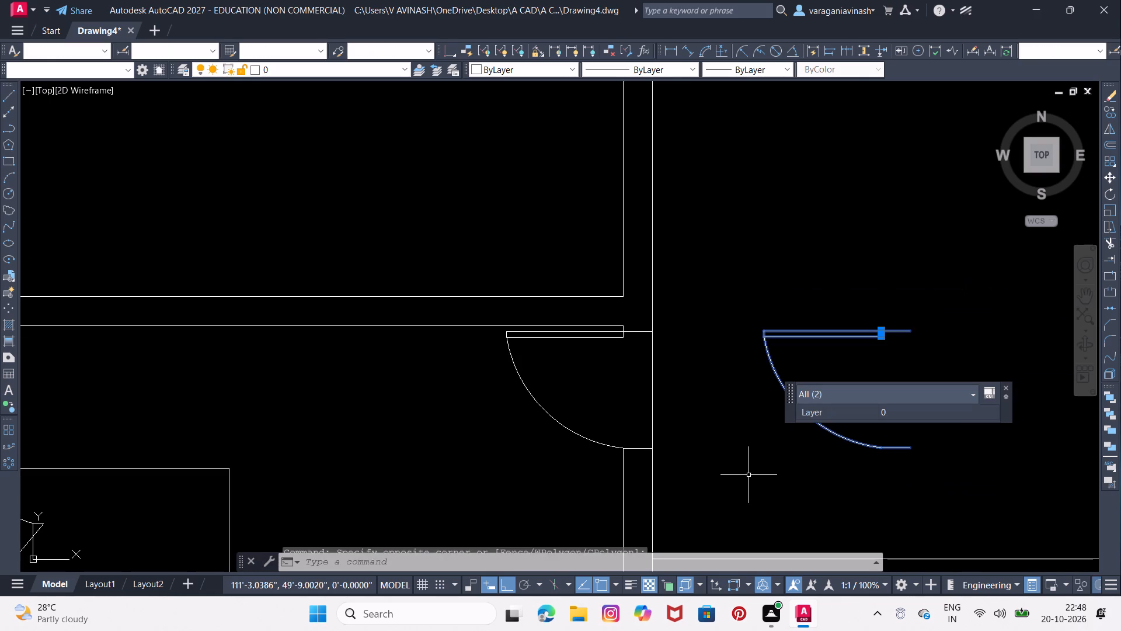
pyautogui.click(1109, 130)
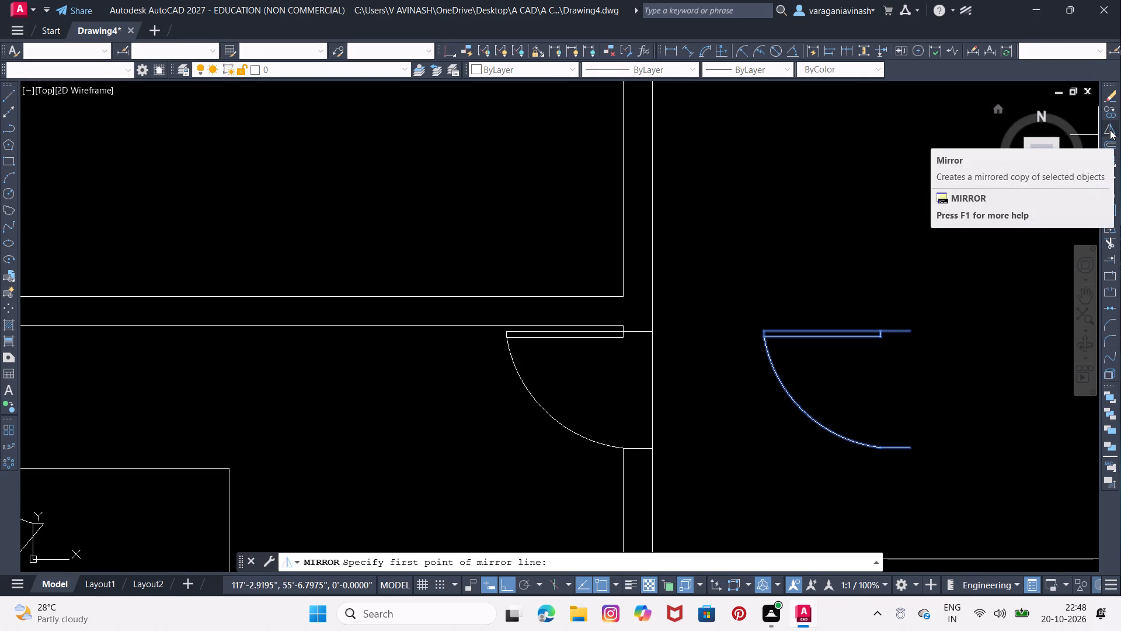
pyautogui.scroll(-1, 1120, 137)
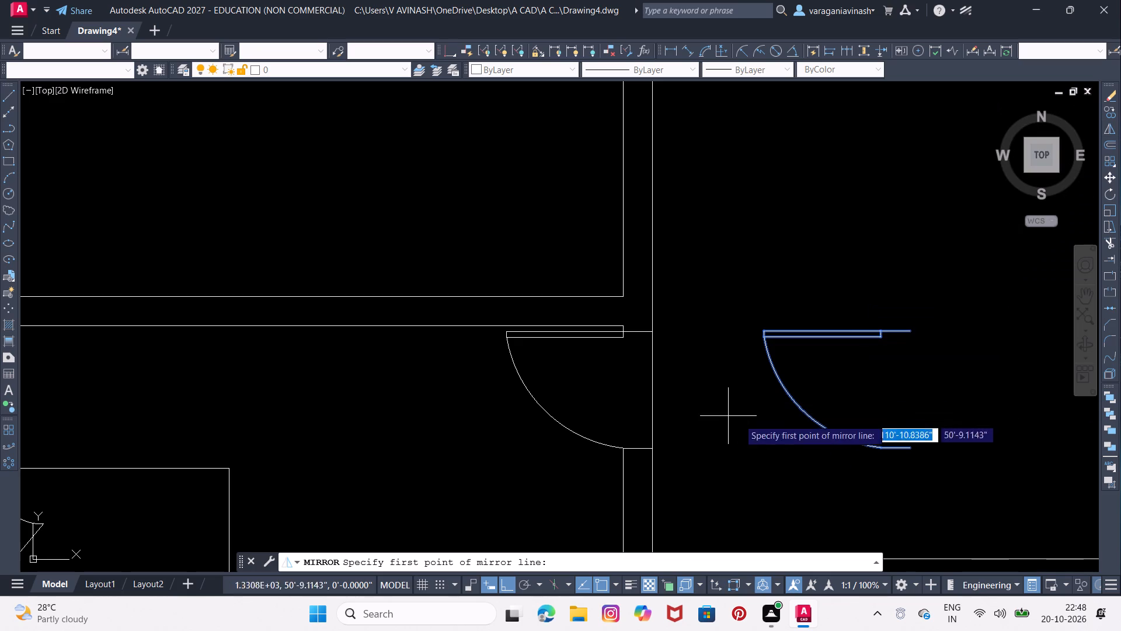
pyautogui.click(879, 328)
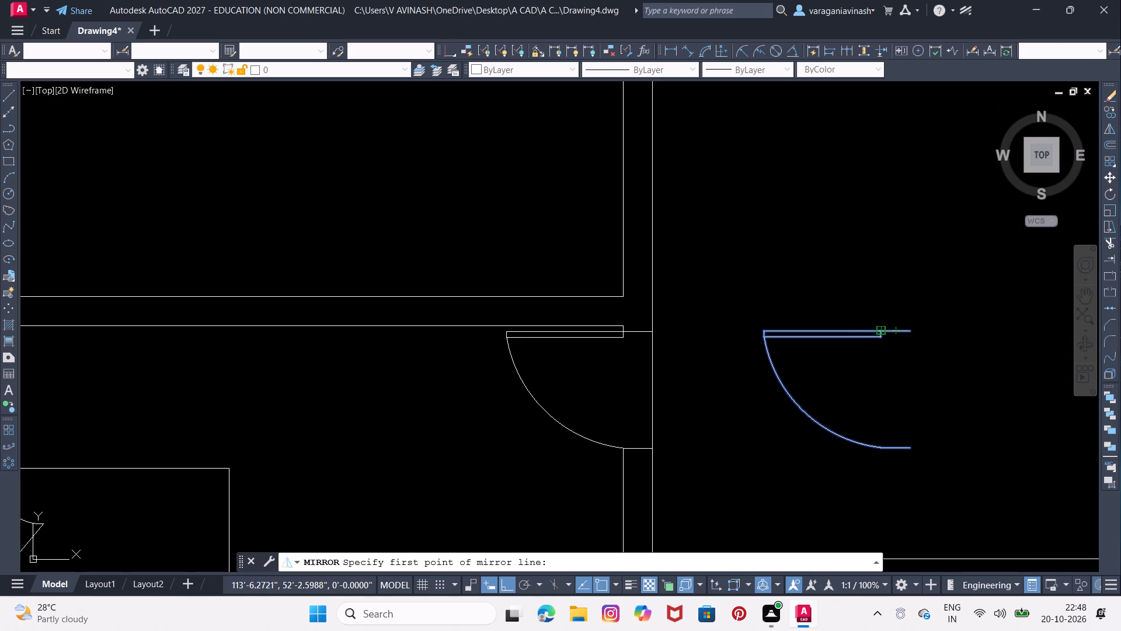
pyautogui.click(770, 325)
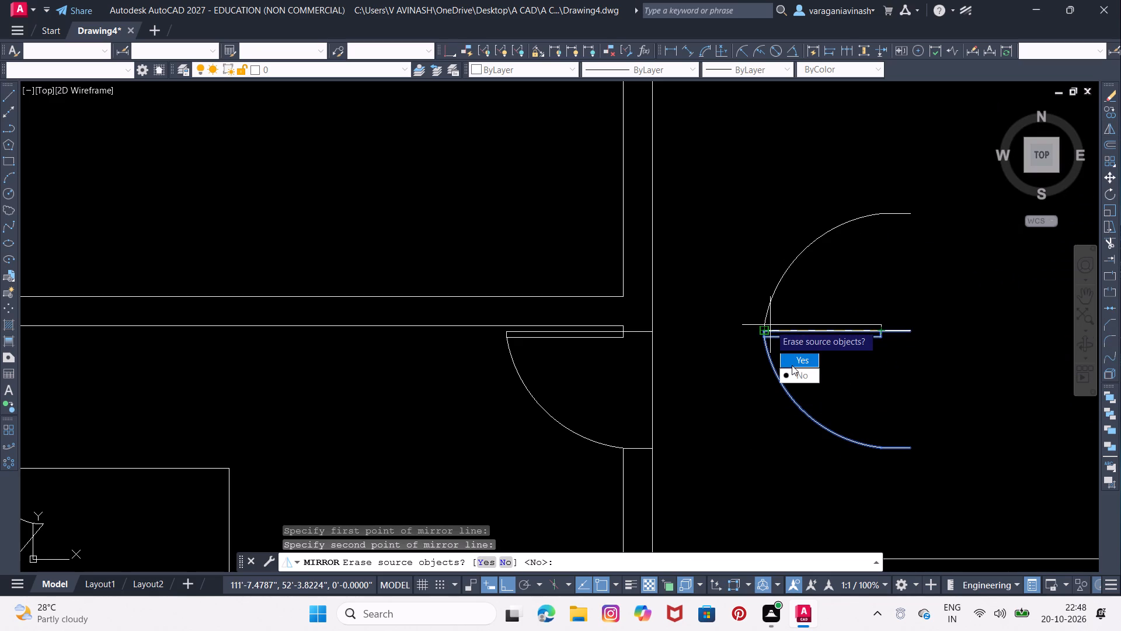
pyautogui.moveTo(796, 363); pyautogui.dragTo(770, 325)
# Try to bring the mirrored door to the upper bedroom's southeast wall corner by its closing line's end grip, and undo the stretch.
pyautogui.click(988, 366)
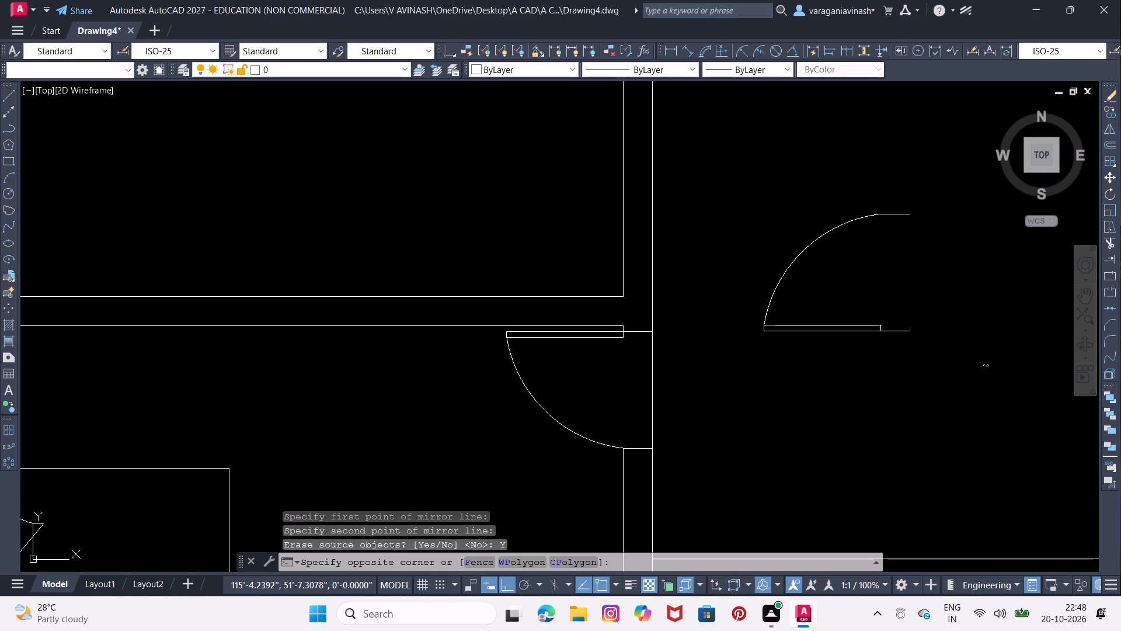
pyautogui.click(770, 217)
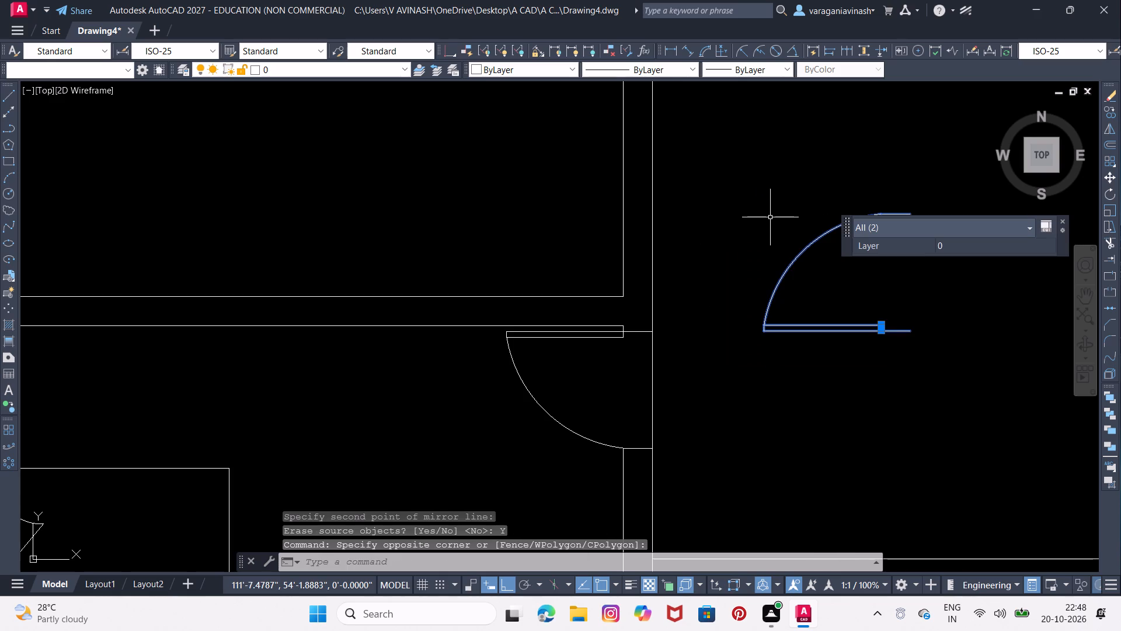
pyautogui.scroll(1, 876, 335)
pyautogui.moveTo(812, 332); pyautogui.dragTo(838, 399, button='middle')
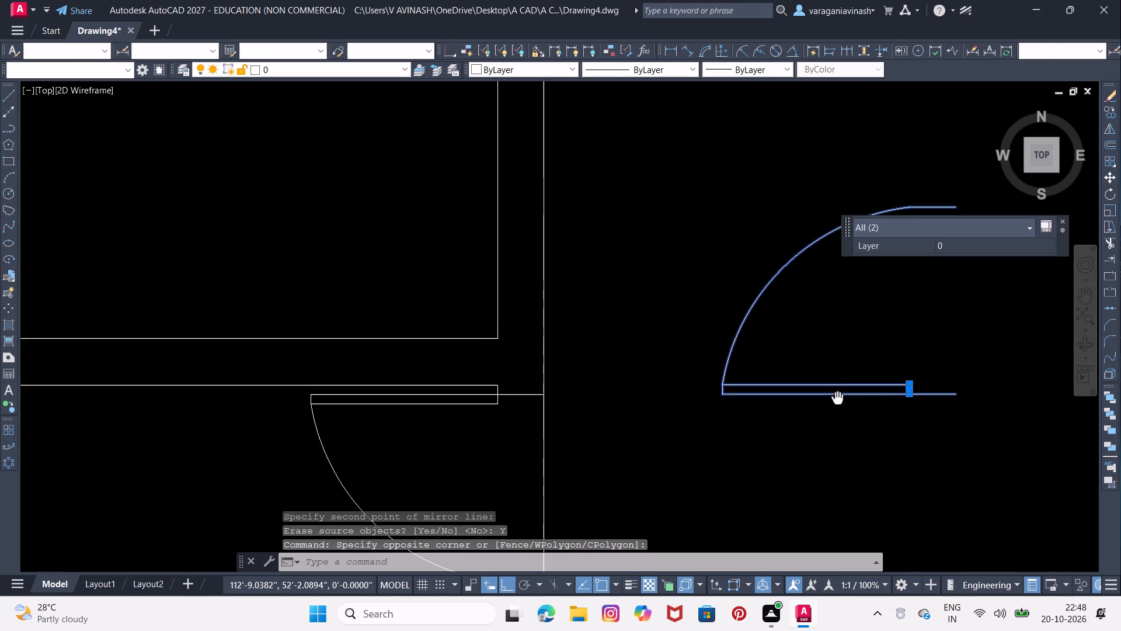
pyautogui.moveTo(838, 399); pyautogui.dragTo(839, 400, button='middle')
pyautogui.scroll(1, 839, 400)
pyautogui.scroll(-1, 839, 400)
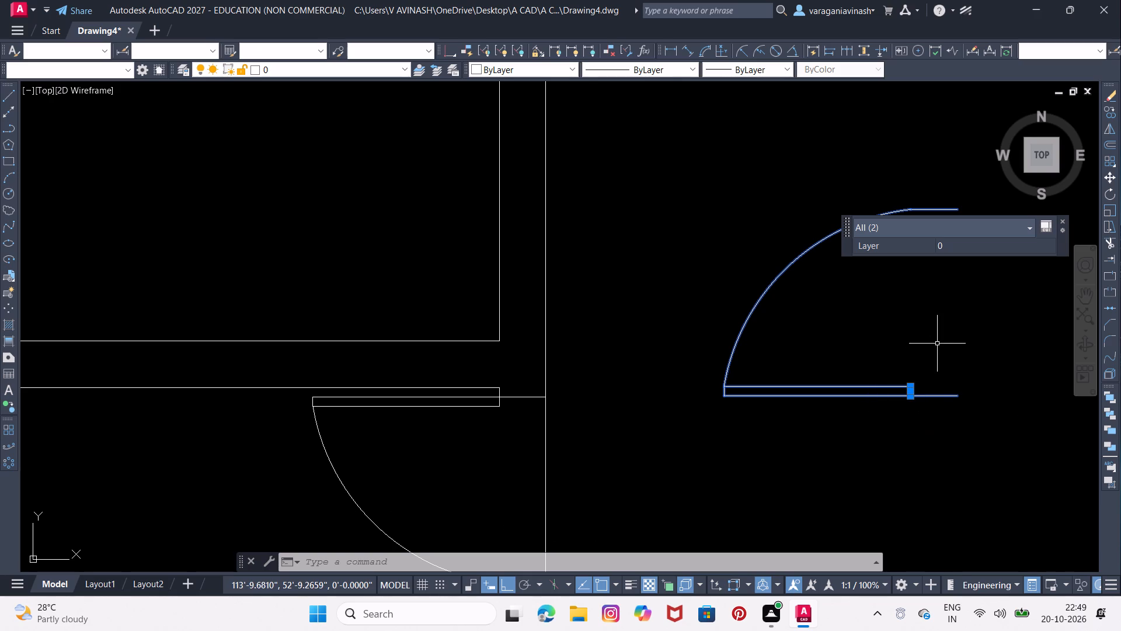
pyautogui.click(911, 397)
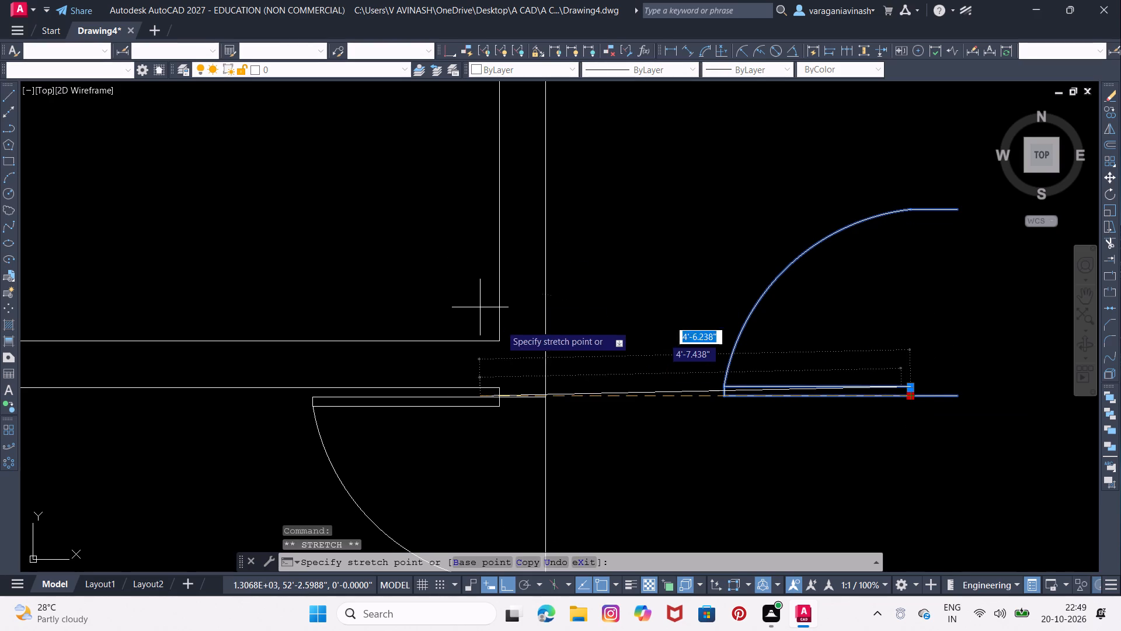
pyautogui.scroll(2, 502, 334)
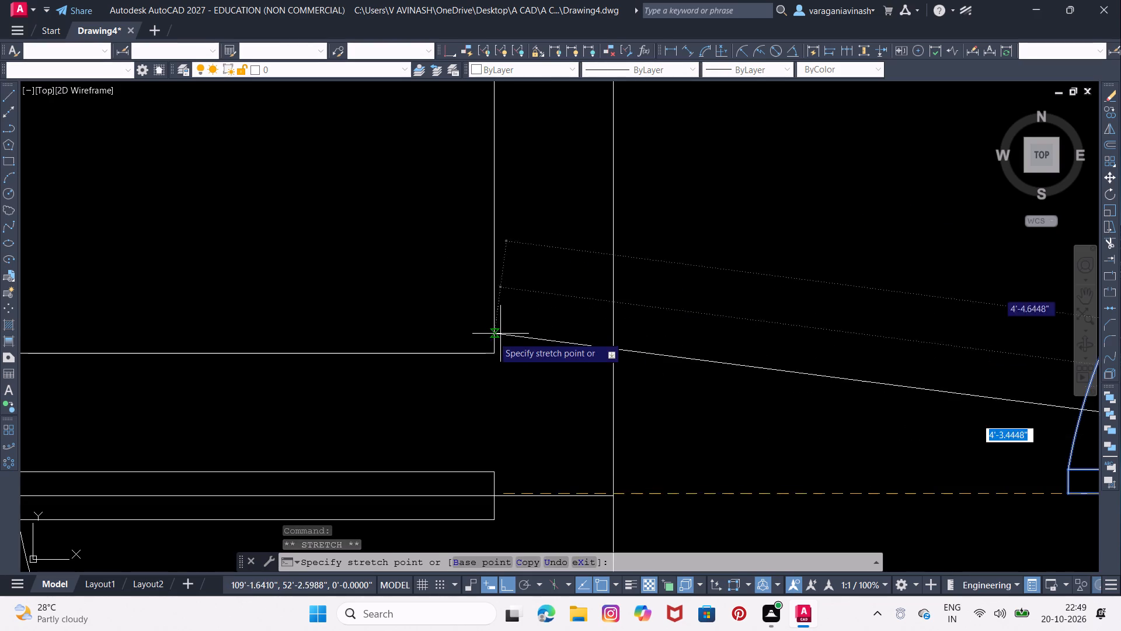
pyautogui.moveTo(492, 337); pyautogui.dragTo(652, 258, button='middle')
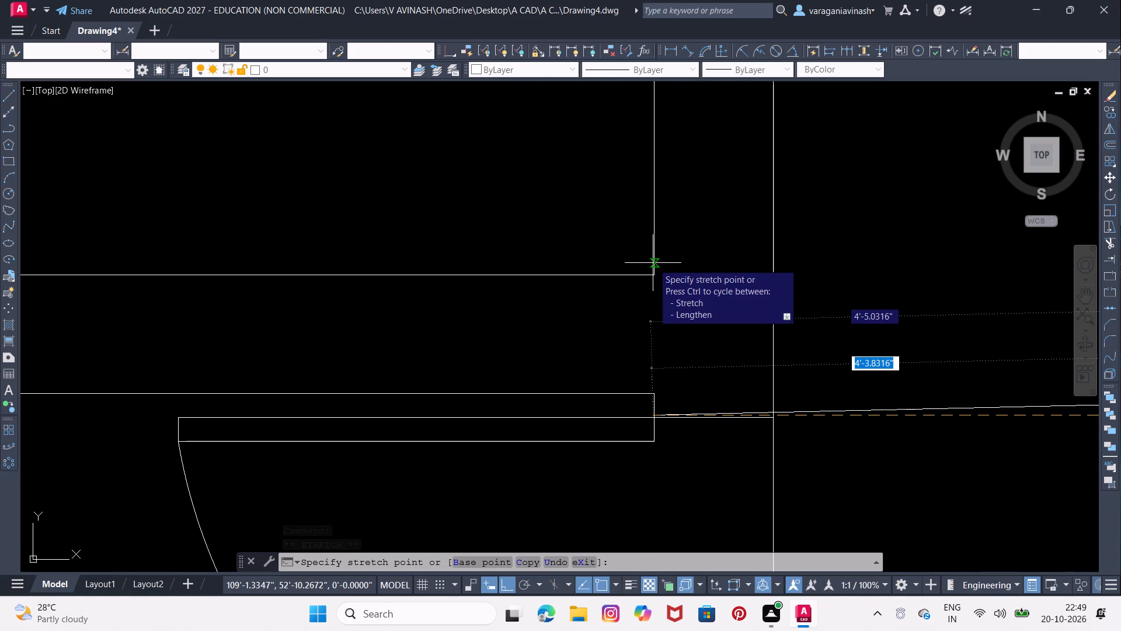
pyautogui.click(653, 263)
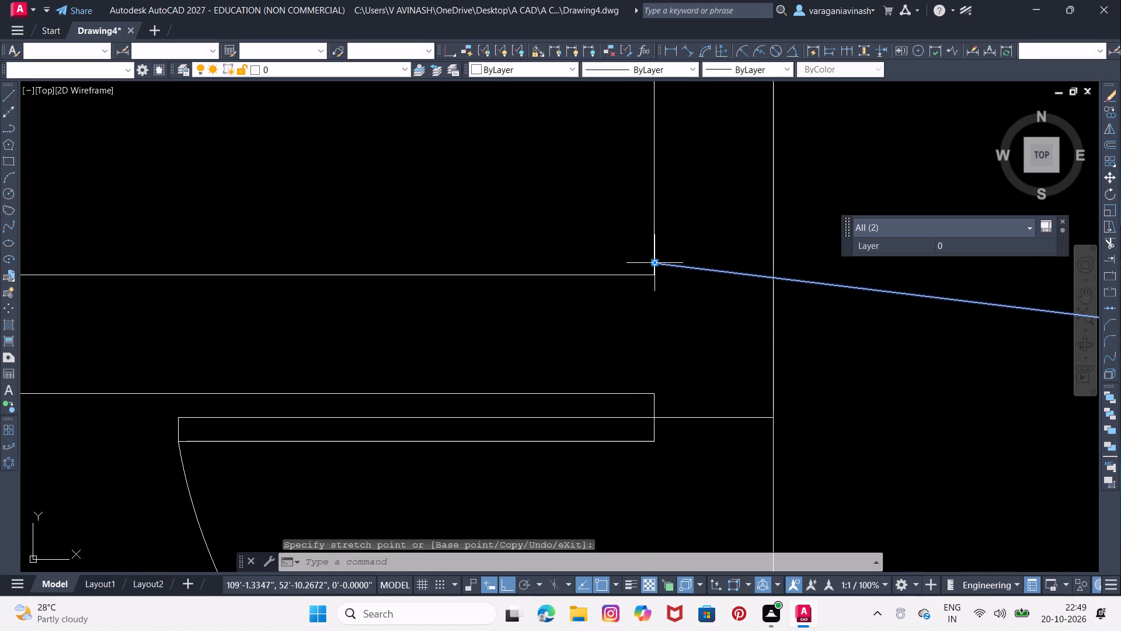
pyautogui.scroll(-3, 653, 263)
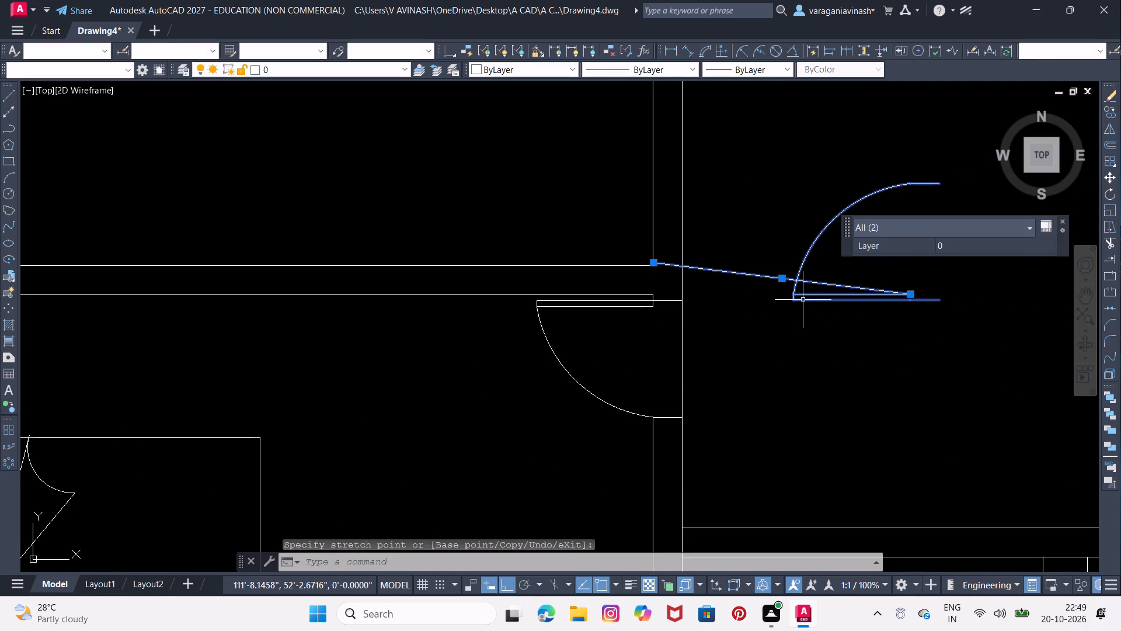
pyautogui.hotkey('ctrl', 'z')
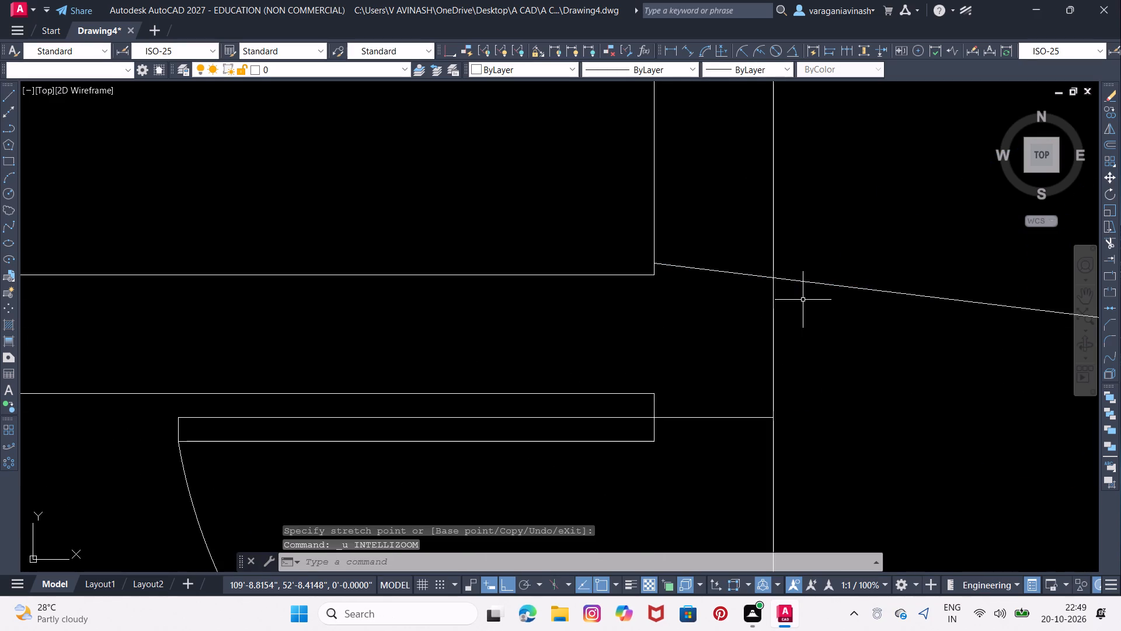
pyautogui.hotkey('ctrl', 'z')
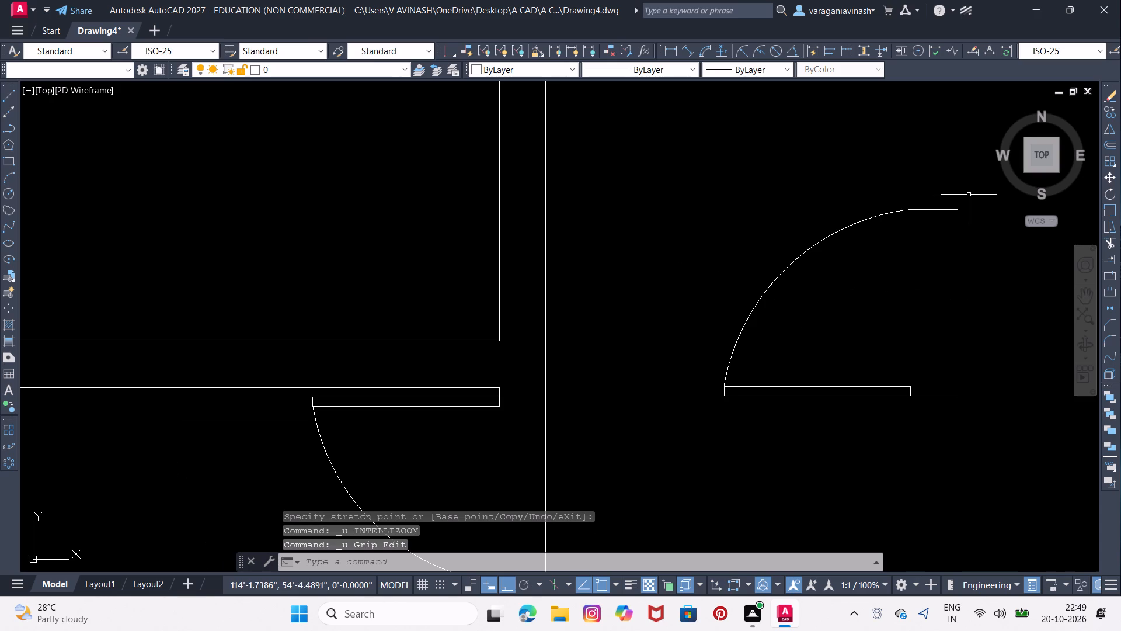
# Move the mirrored door and its closing line by the hinge end onto the inner wall face just above the upper bedroom's southeast corner.
pyautogui.click(970, 194)
pyautogui.click(701, 433)
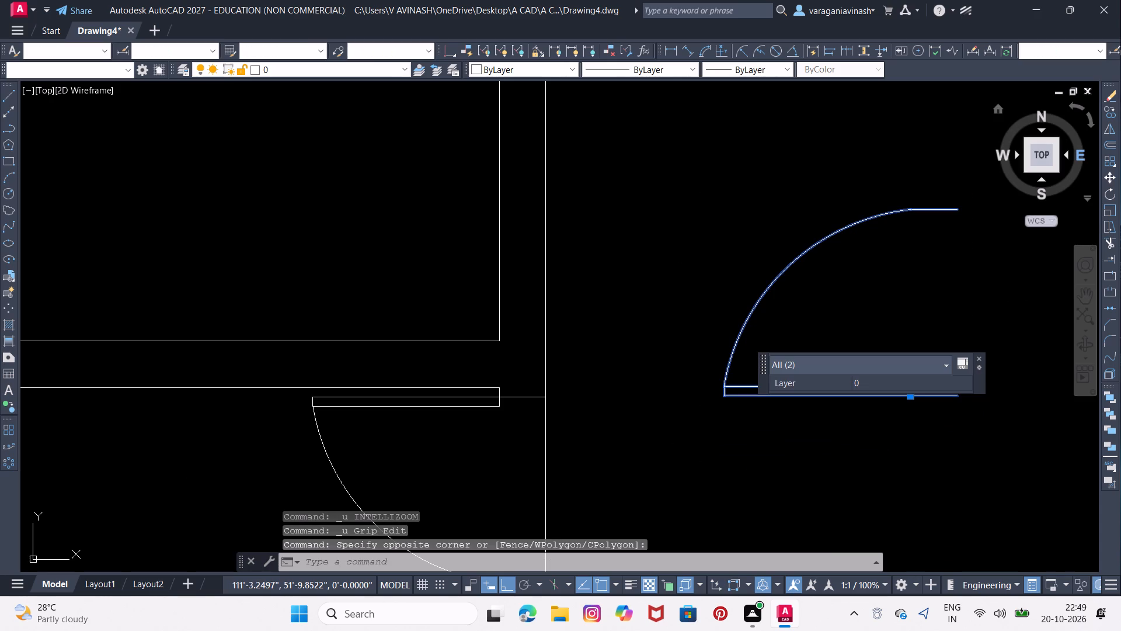
pyautogui.click(1110, 181)
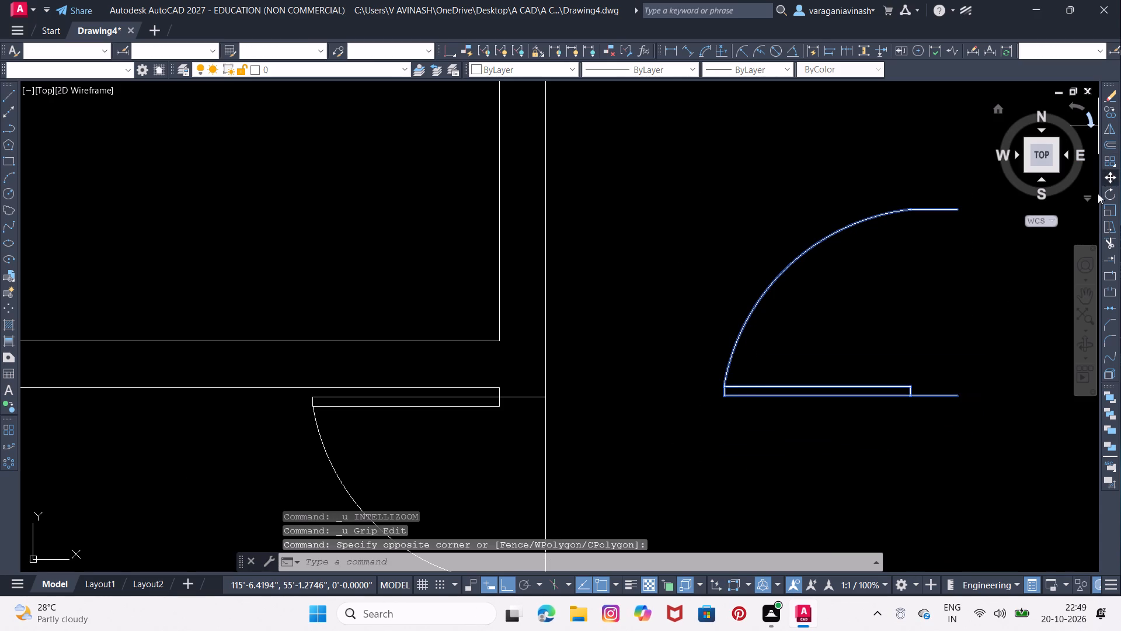
pyautogui.click(911, 399)
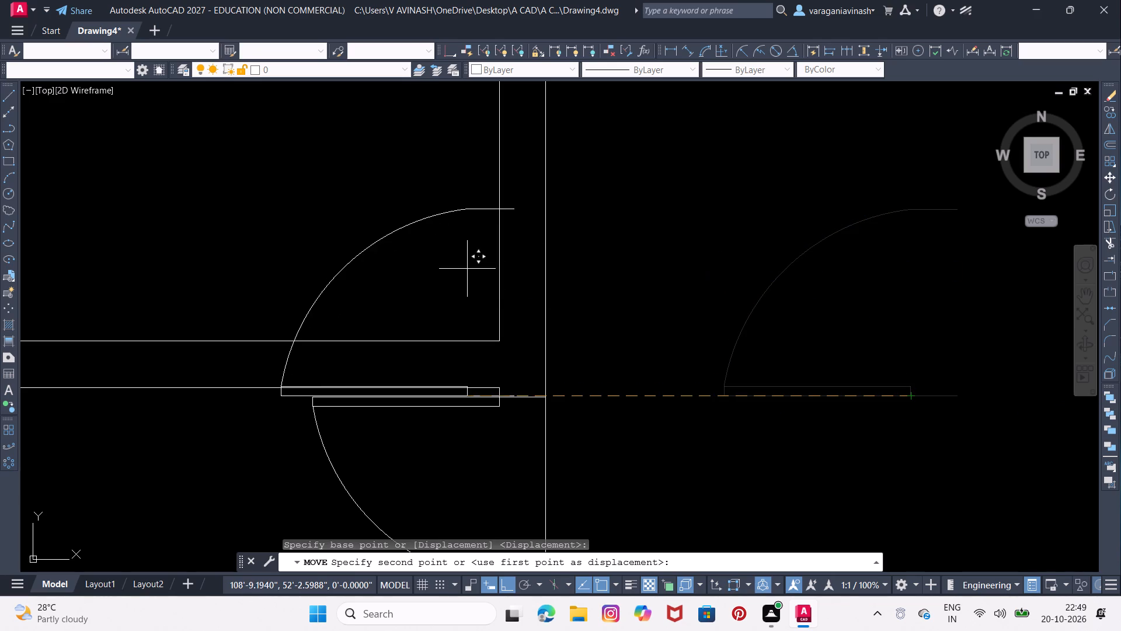
pyautogui.scroll(3, 489, 327)
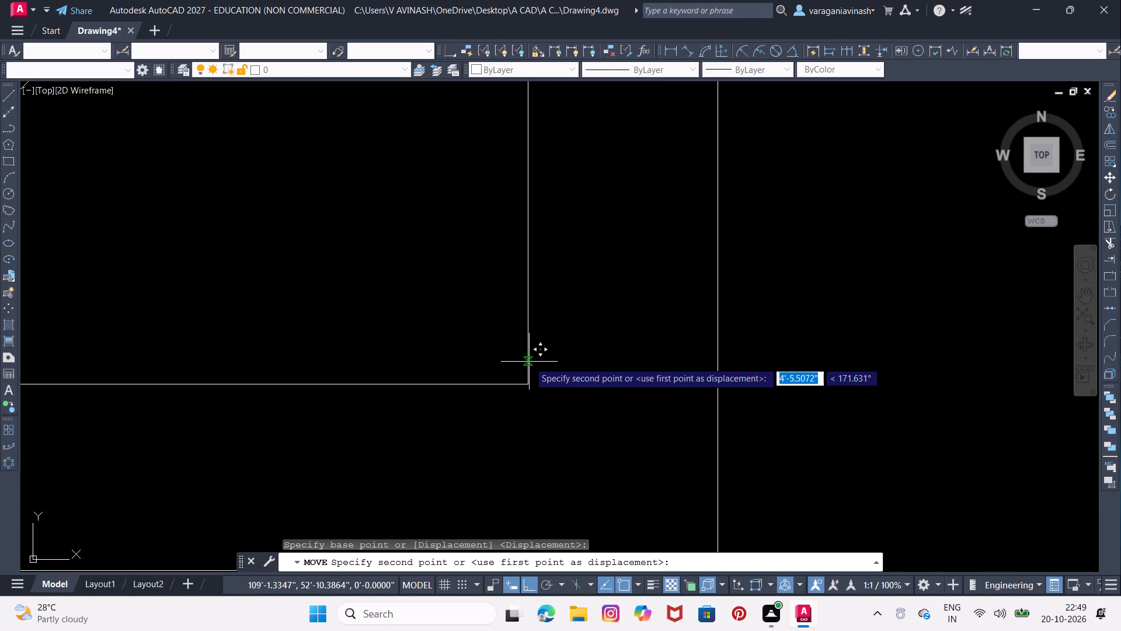
pyautogui.click(528, 362)
# Copy the upper bedroom's door block into the empty hall area east of the wall.
pyautogui.scroll(-3, 604, 317)
pyautogui.moveTo(663, 311); pyautogui.dragTo(747, 304, button='middle')
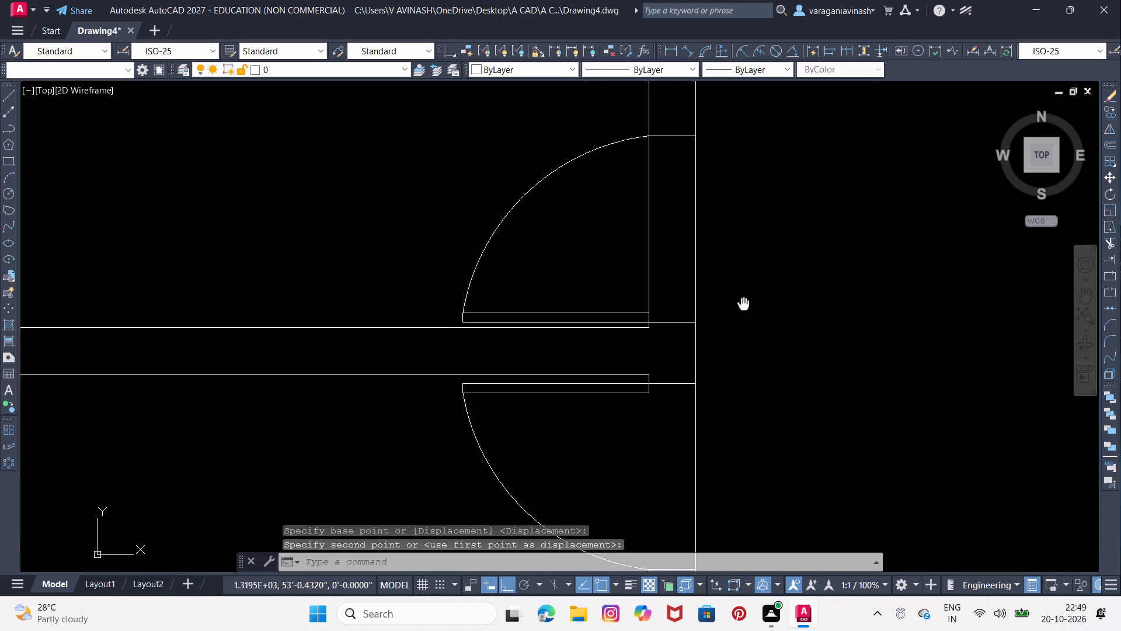
pyautogui.moveTo(747, 304); pyautogui.dragTo(847, 289, button='middle')
pyautogui.scroll(-2, 823, 292)
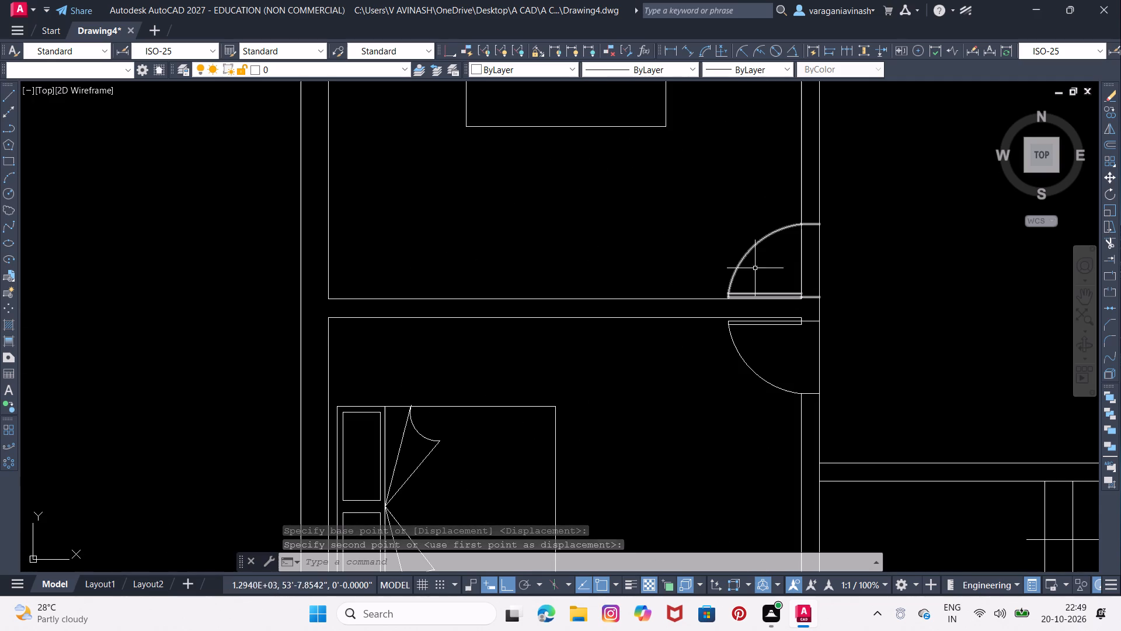
pyautogui.moveTo(709, 221); pyautogui.dragTo(619, 225, button='middle')
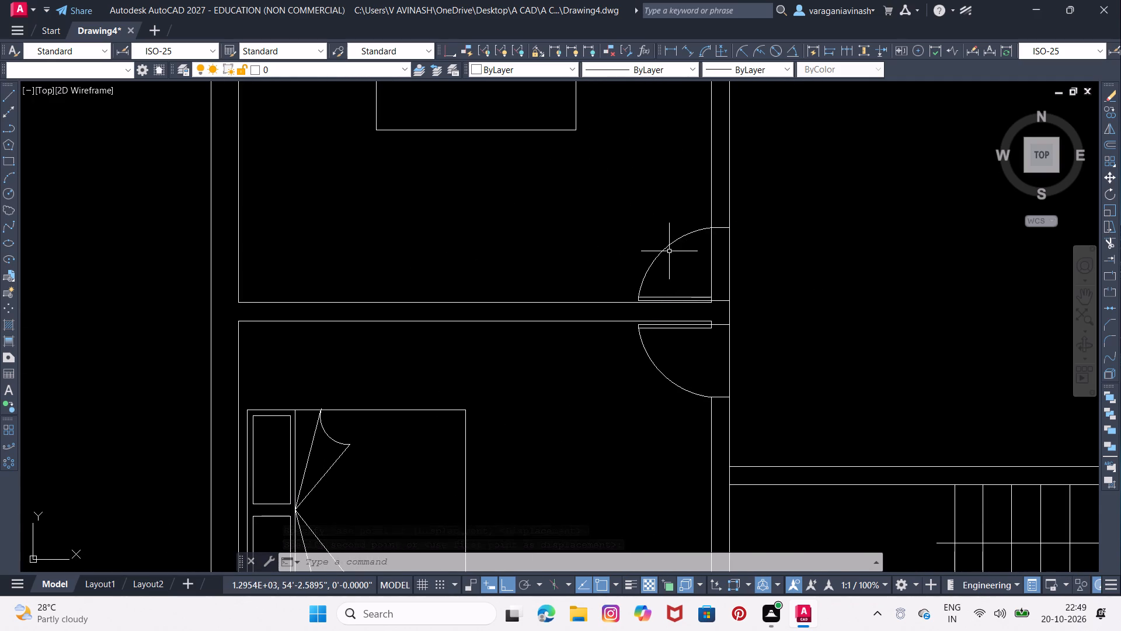
pyautogui.click(669, 245)
pyautogui.moveTo(669, 245); pyautogui.dragTo(858, 278, button='right')
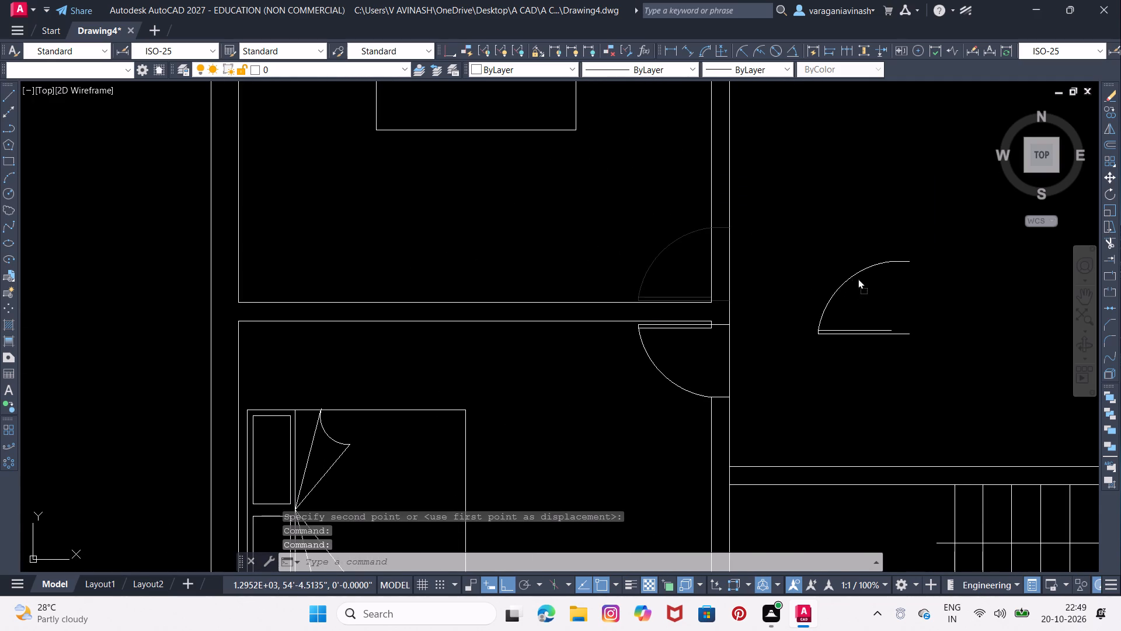
pyautogui.moveTo(858, 278); pyautogui.dragTo(864, 276, button='right')
pyautogui.click(893, 301)
# Move the copied door block out of the hall to the empty space outside the building, east of the northeast bedroom.
pyautogui.moveTo(893, 301); pyautogui.dragTo(777, 294, button='middle')
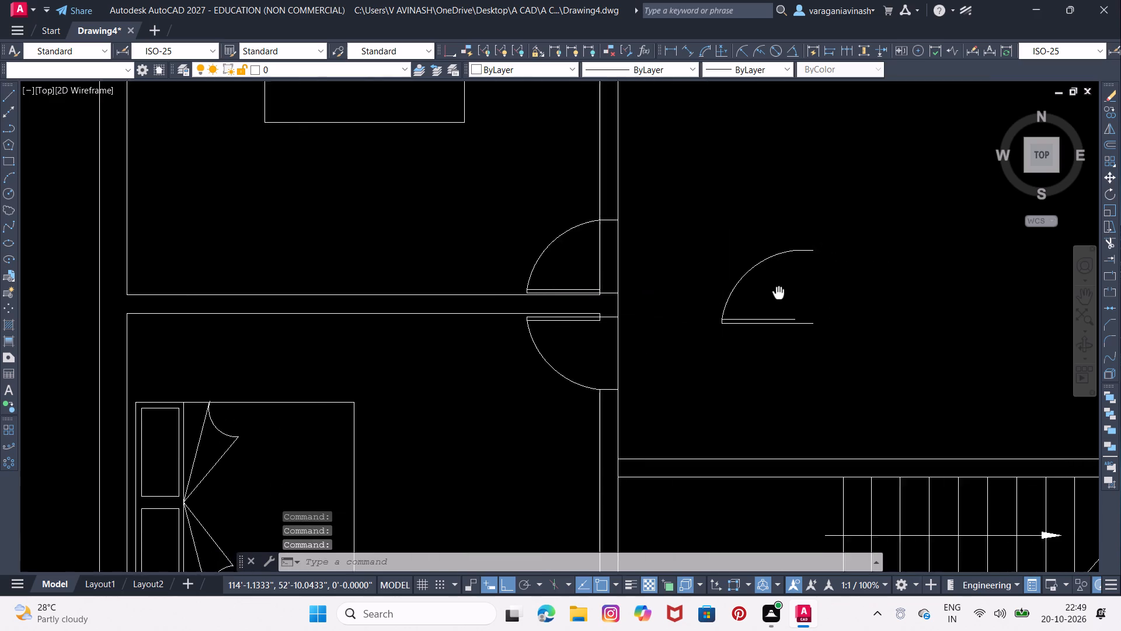
pyautogui.moveTo(777, 294); pyautogui.dragTo(743, 332, button='middle')
pyautogui.scroll(-2, 743, 337)
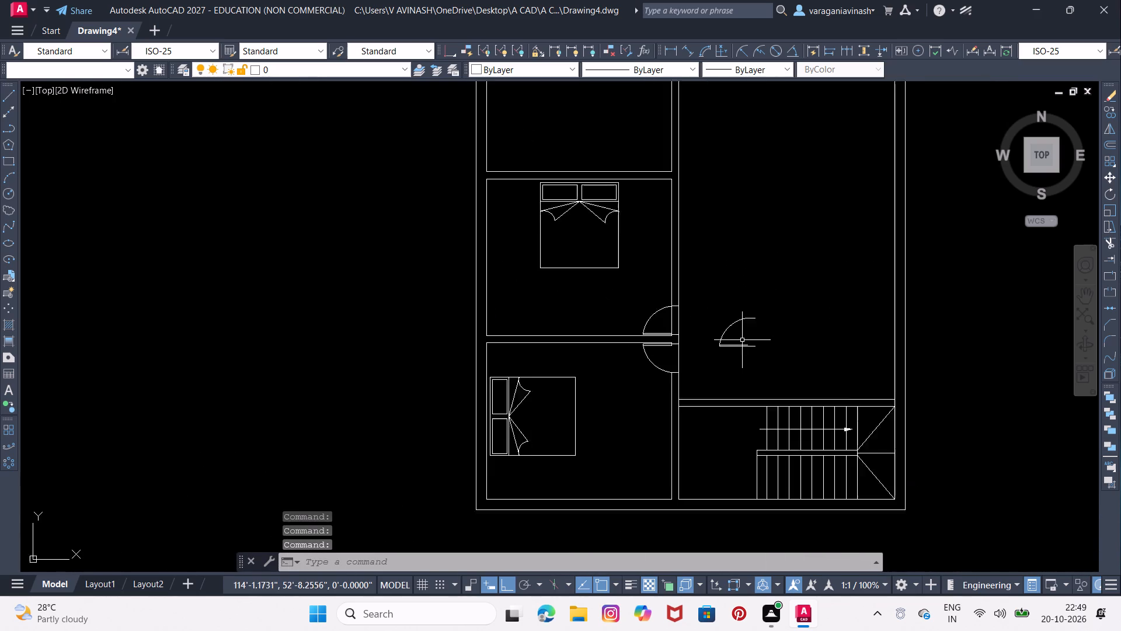
pyautogui.scroll(-1, 742, 340)
pyautogui.moveTo(726, 238); pyautogui.dragTo(711, 362, button='middle')
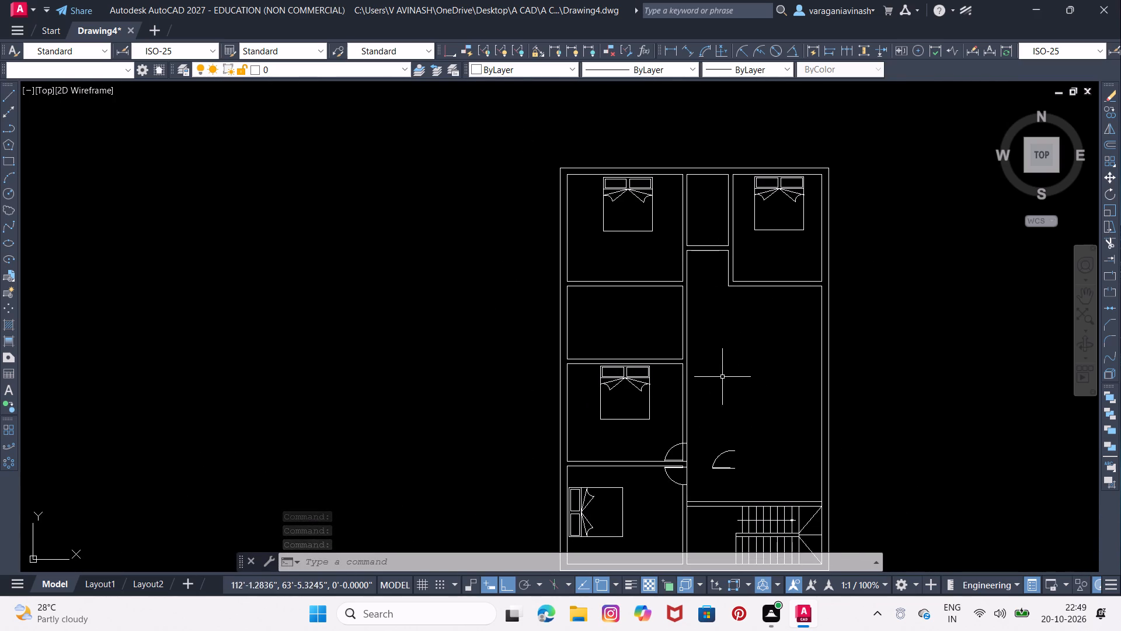
pyautogui.click(725, 452)
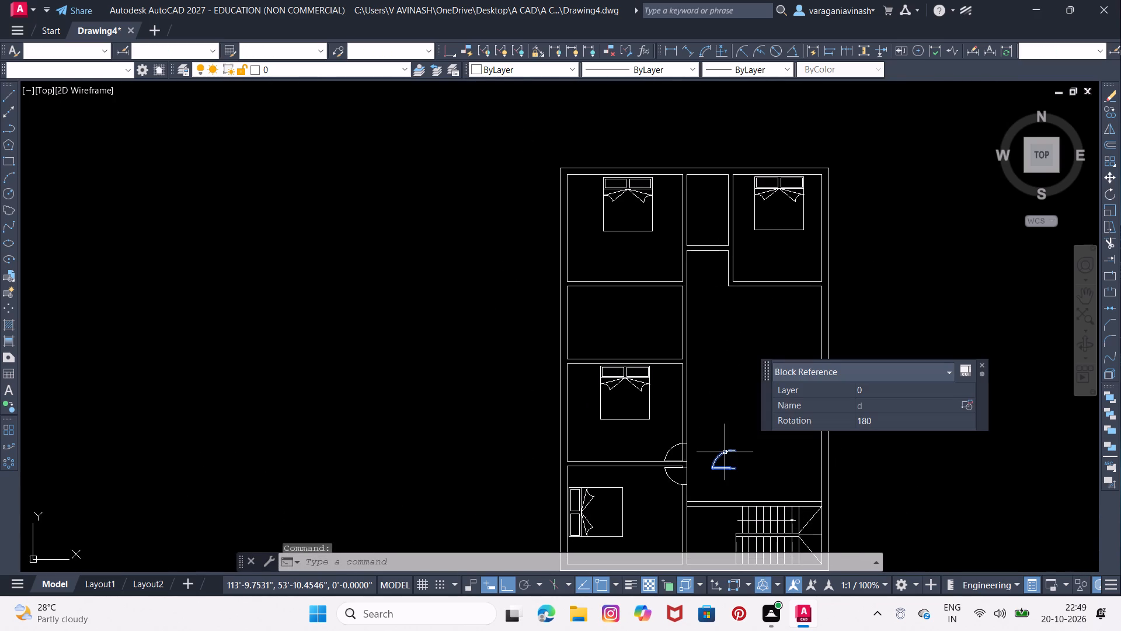
pyautogui.moveTo(725, 452); pyautogui.dragTo(742, 275, button='right')
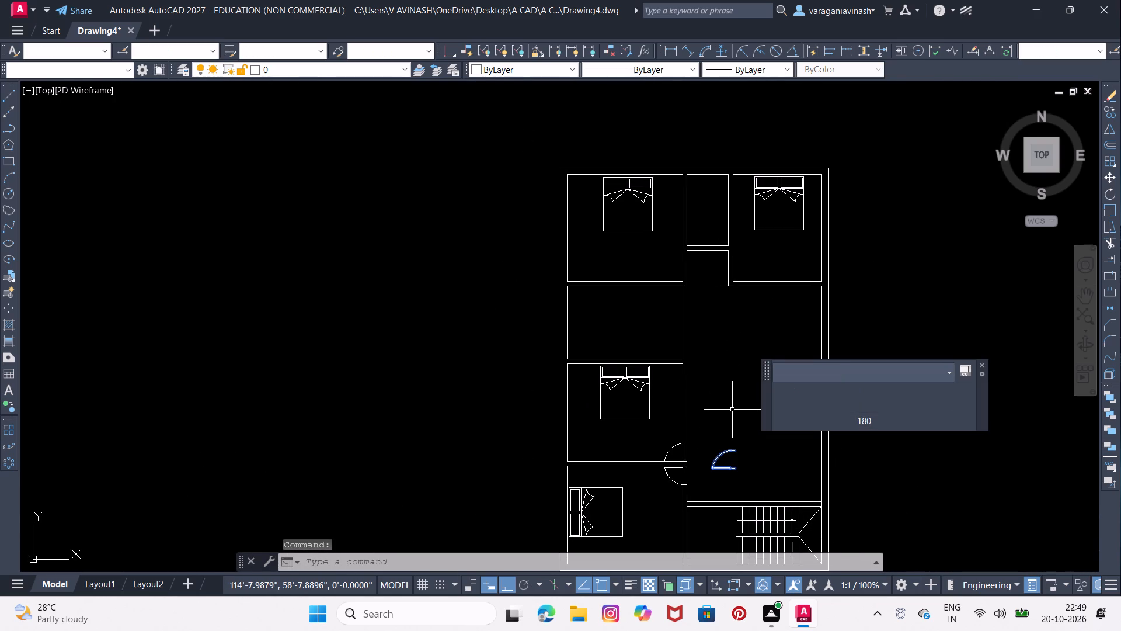
pyautogui.moveTo(742, 275); pyautogui.dragTo(901, 216, button='right')
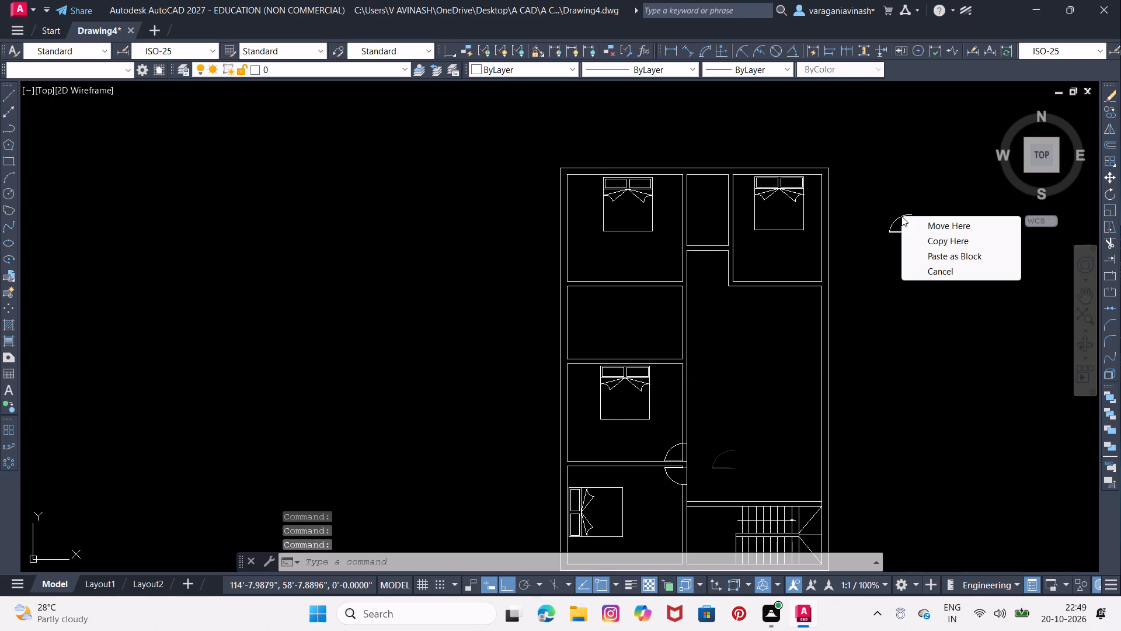
pyautogui.click(944, 223)
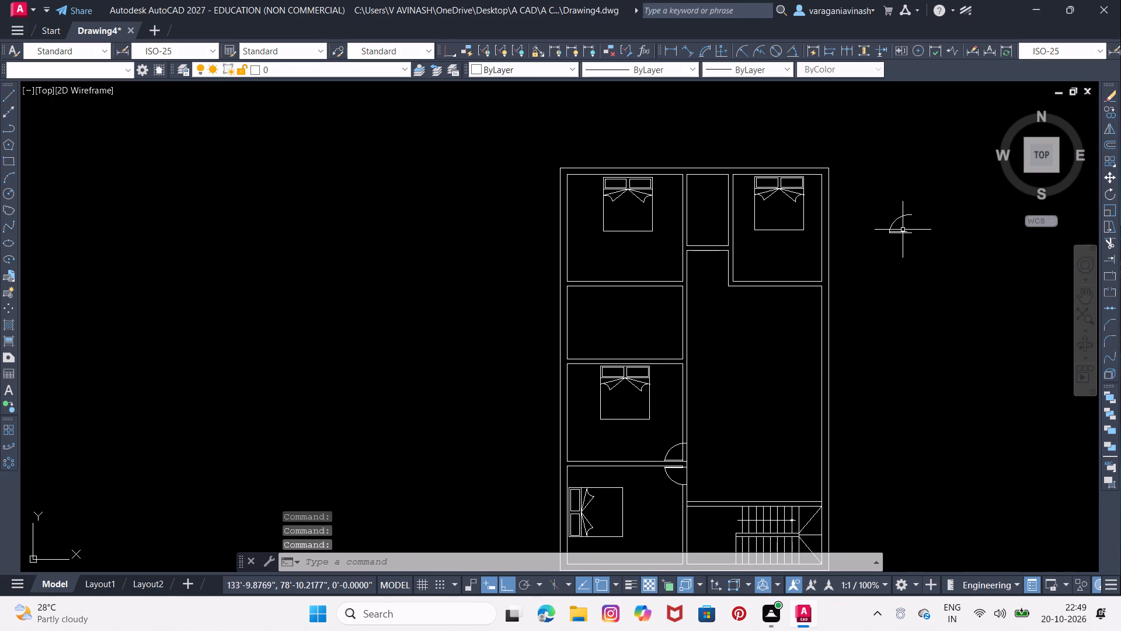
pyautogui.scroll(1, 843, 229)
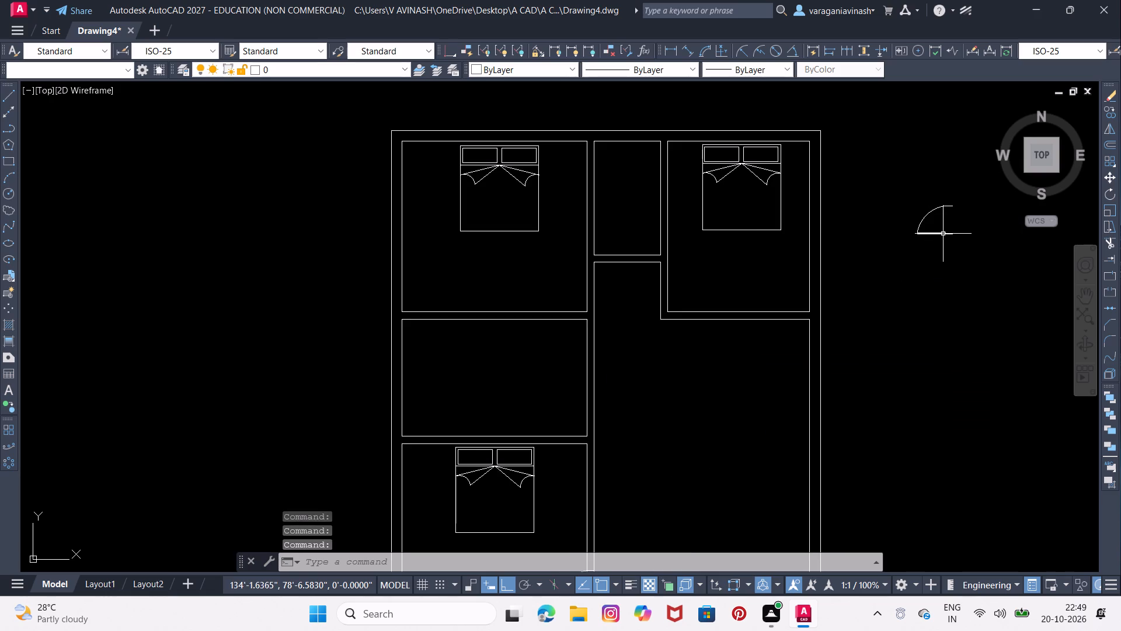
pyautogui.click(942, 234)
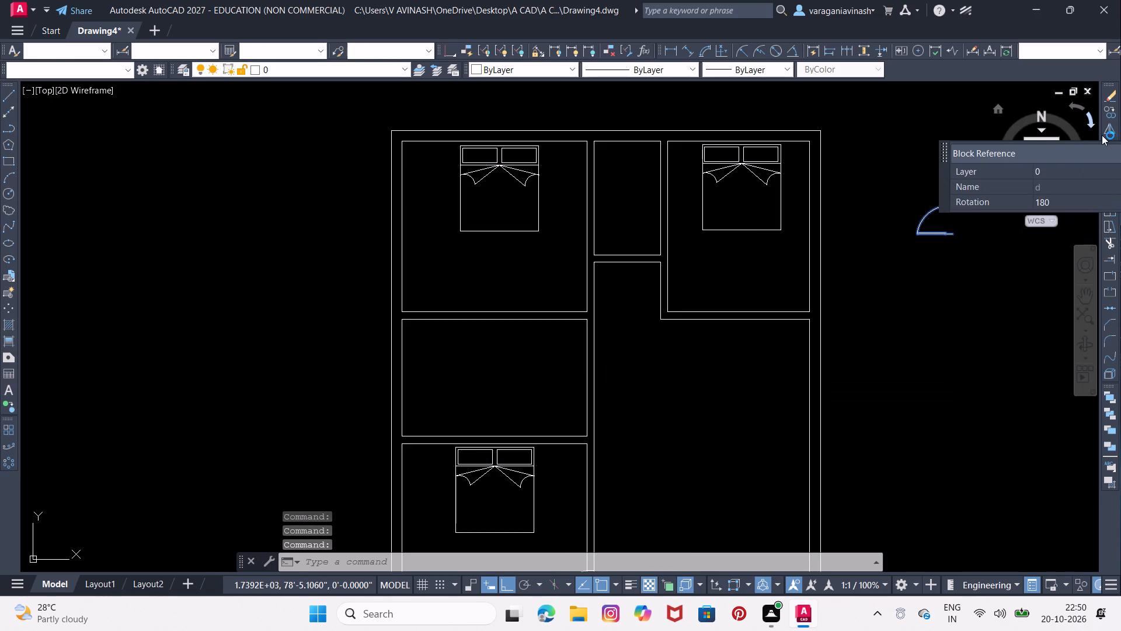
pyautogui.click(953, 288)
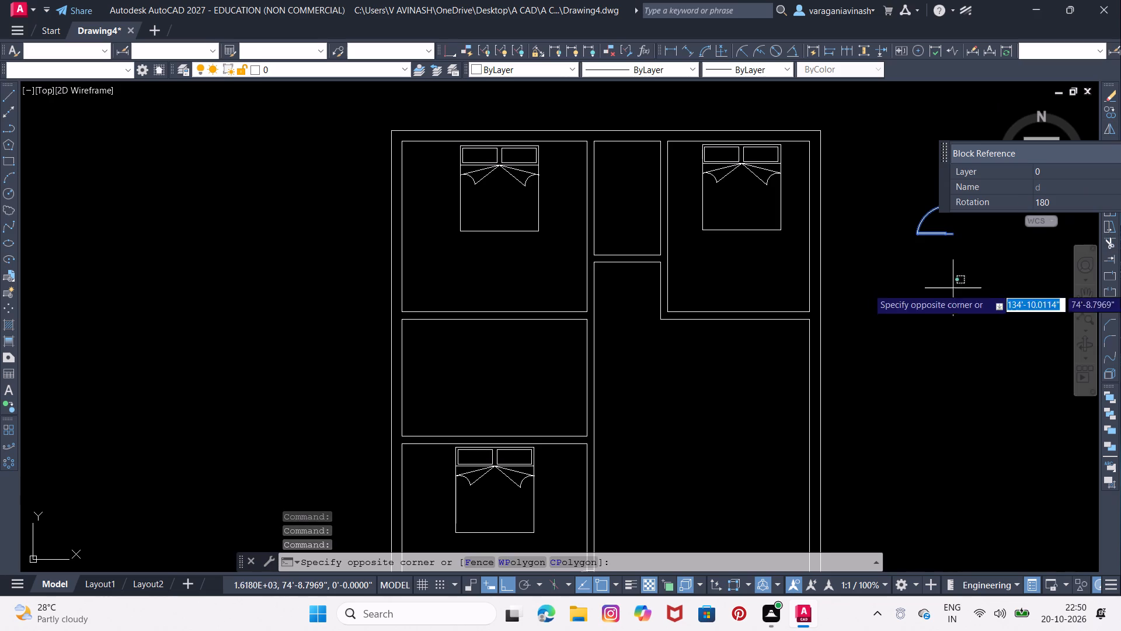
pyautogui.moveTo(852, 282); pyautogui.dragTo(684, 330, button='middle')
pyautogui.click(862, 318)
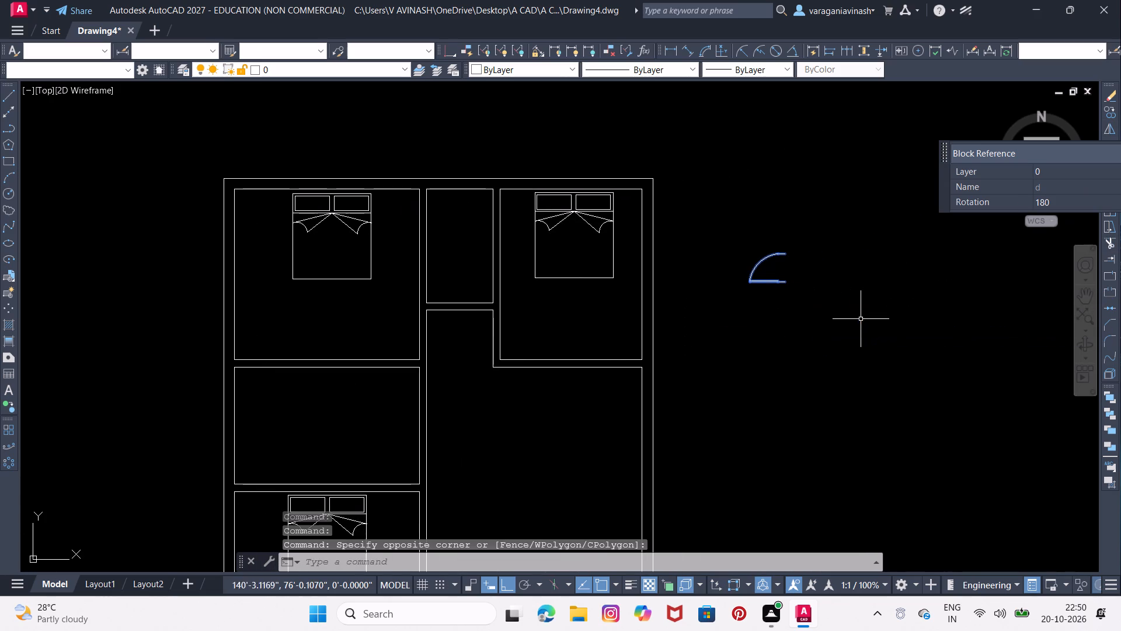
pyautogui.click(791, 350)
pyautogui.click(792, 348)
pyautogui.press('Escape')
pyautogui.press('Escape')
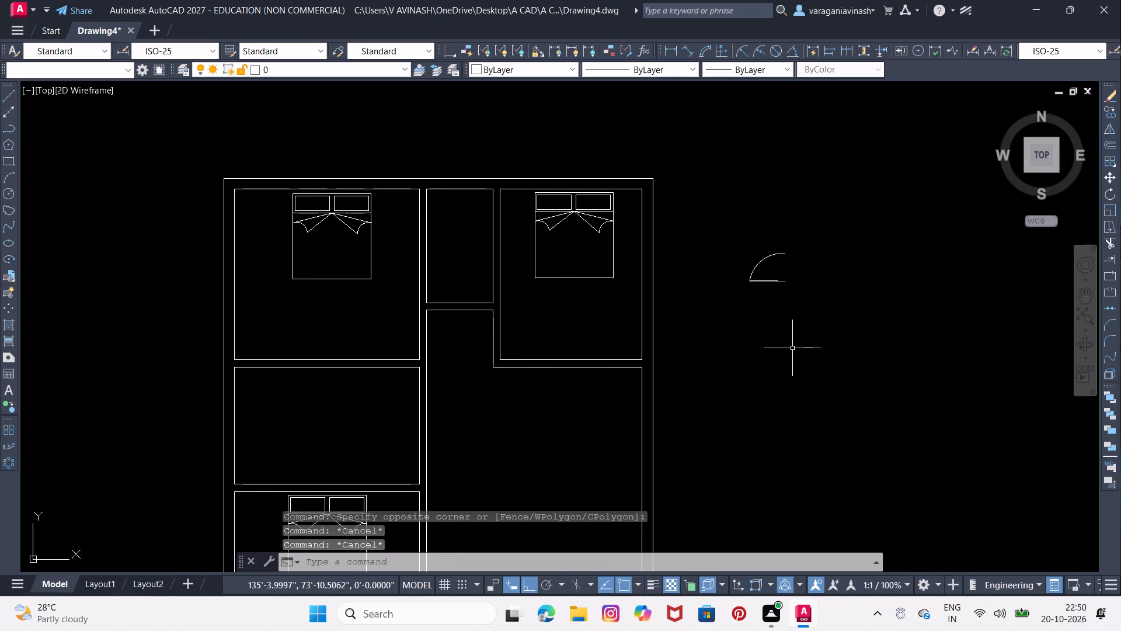
# Move the door block outside the building by its hinge end onto the northwest bedroom's east inner wall face, just above the southeast corner.
pyautogui.click(751, 280)
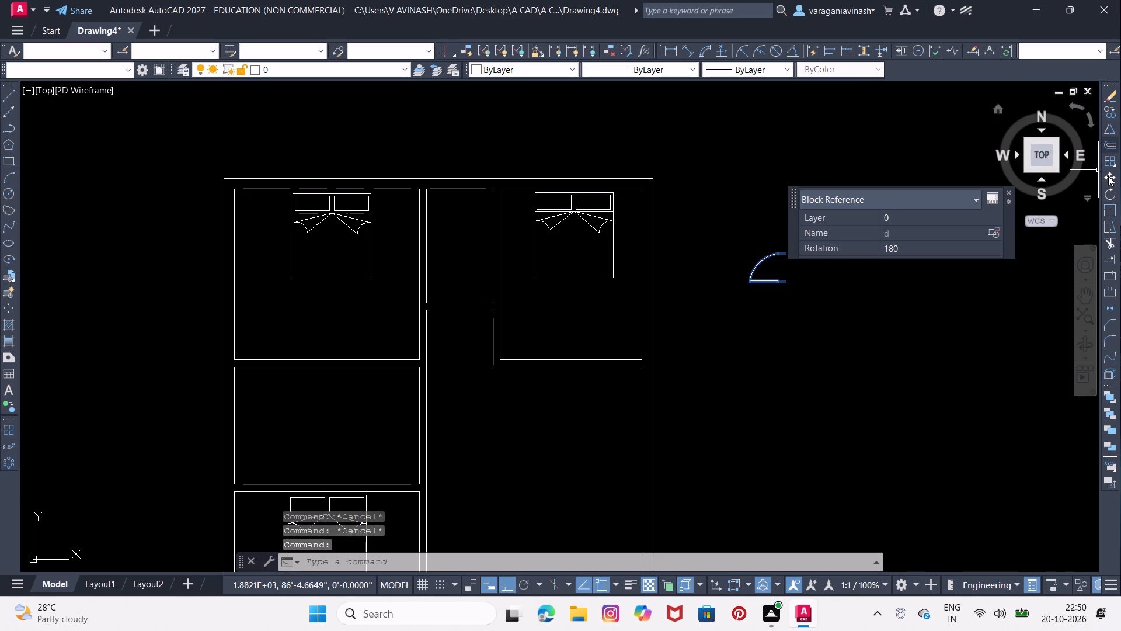
pyautogui.click(1108, 176)
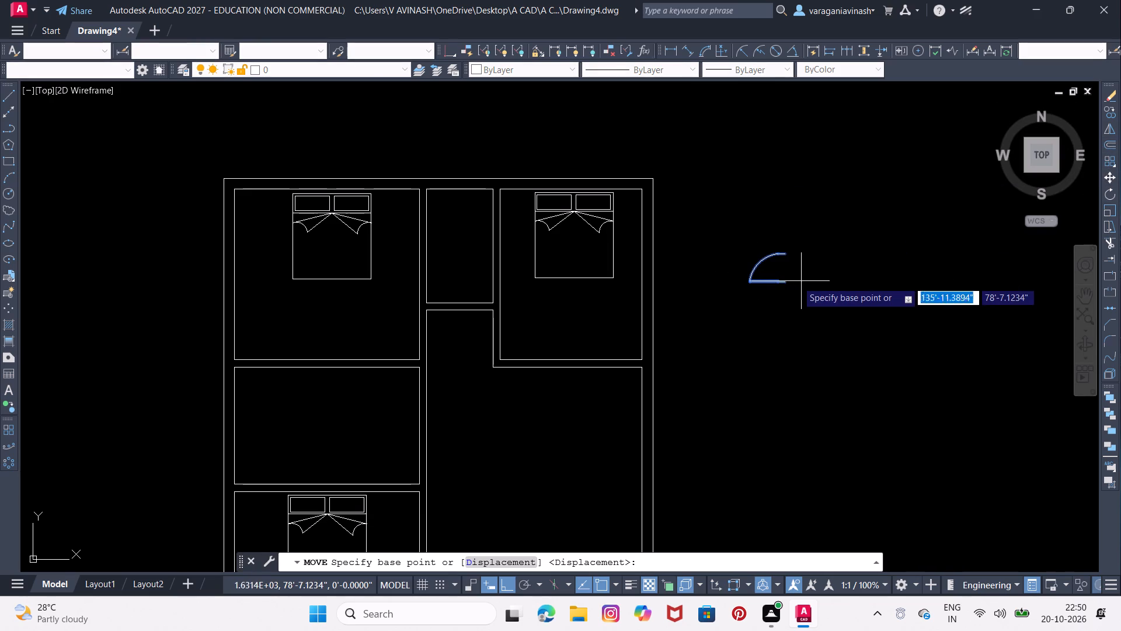
pyautogui.scroll(4, 783, 280)
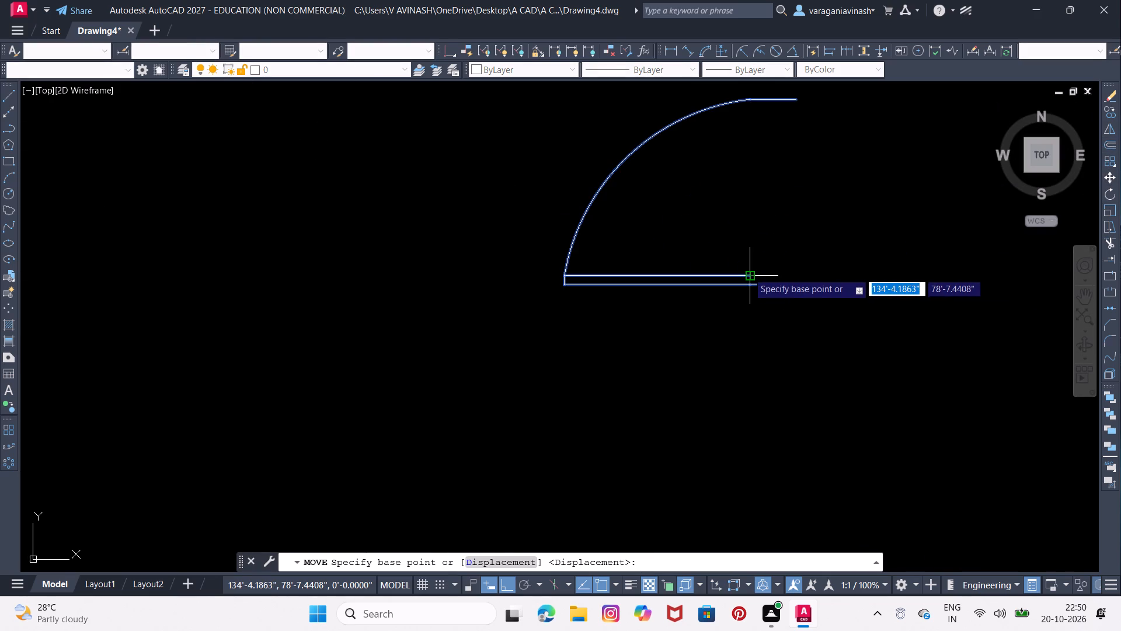
pyautogui.click(747, 272)
pyautogui.moveTo(370, 281); pyautogui.dragTo(851, 325, button='middle')
pyautogui.moveTo(370, 320); pyautogui.dragTo(388, 320, button='middle')
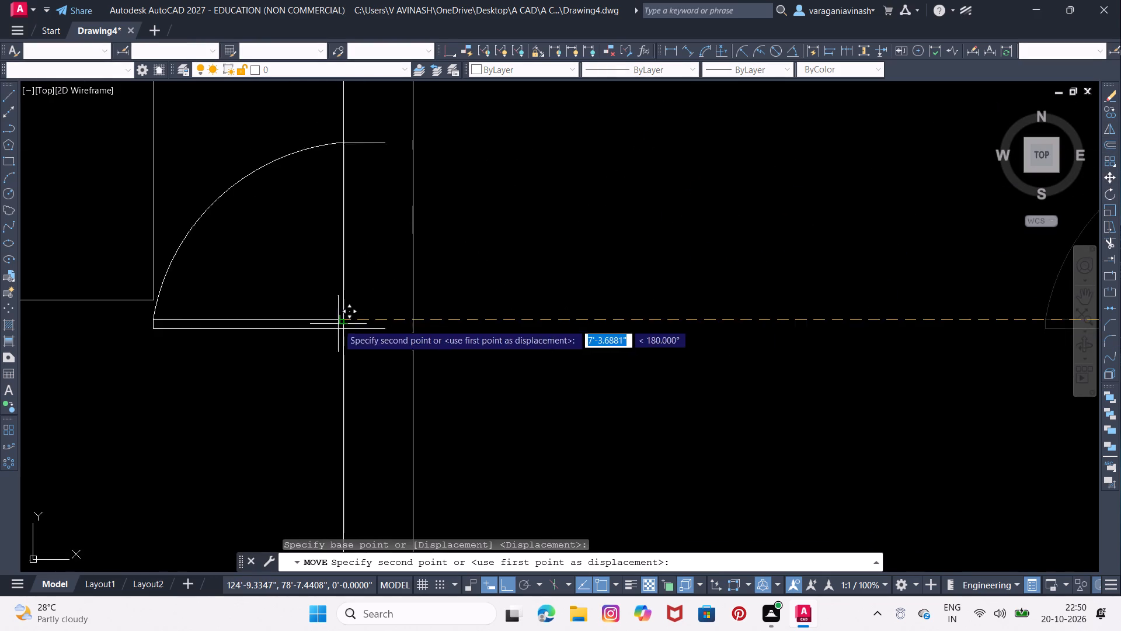
pyautogui.moveTo(388, 320); pyautogui.dragTo(668, 322, button='middle')
pyautogui.scroll(-2, 606, 324)
pyautogui.moveTo(361, 331); pyautogui.dragTo(820, 246, button='middle')
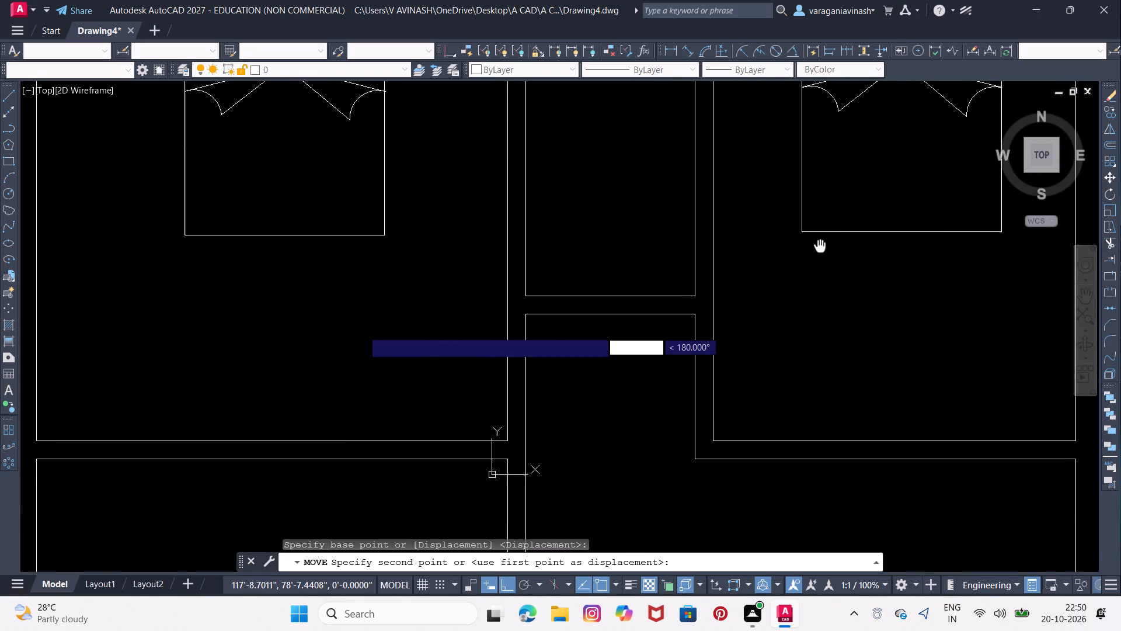
pyautogui.scroll(3, 503, 439)
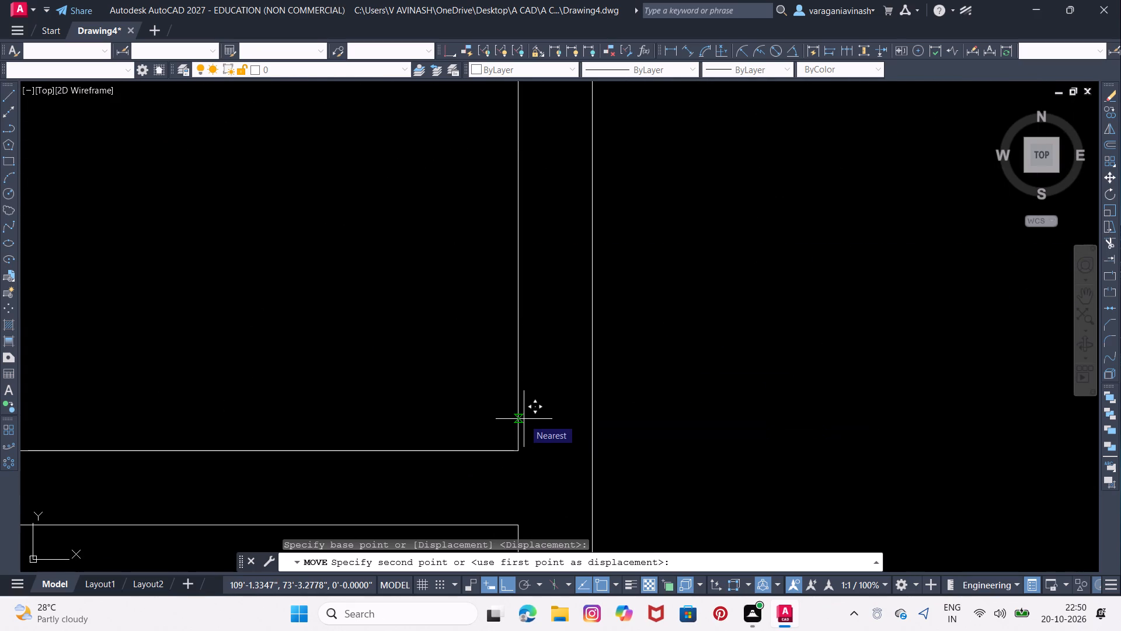
pyautogui.click(524, 419)
# Copy the northwest bedroom's door block into the open hall south of the northeast bedroom.
pyautogui.scroll(-2, 667, 394)
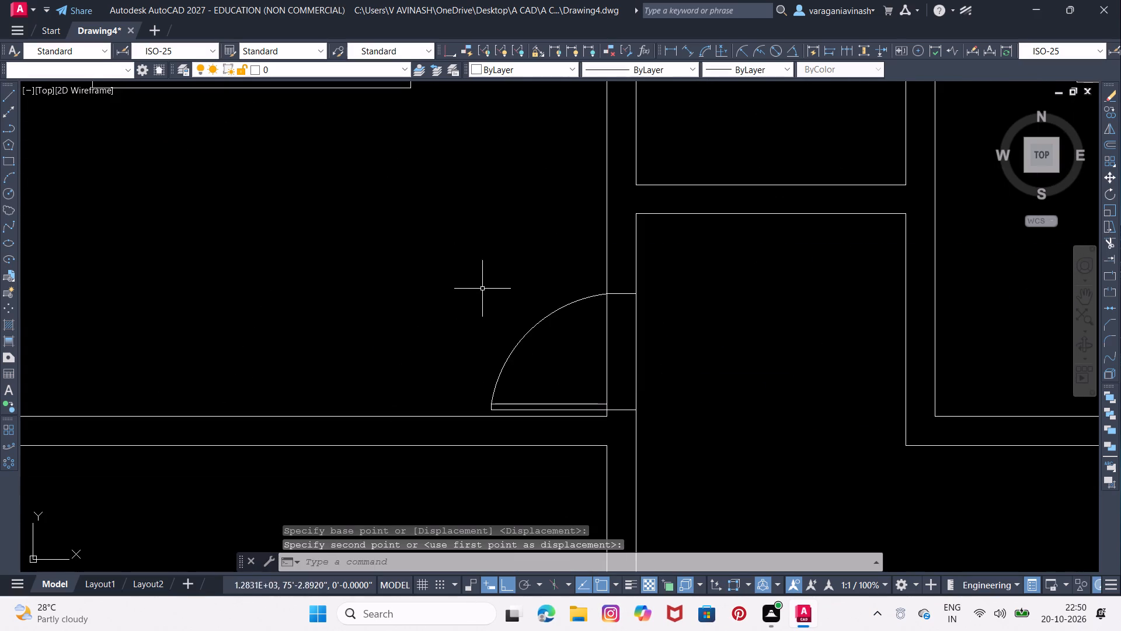
pyautogui.scroll(-2, 572, 304)
pyautogui.click(570, 304)
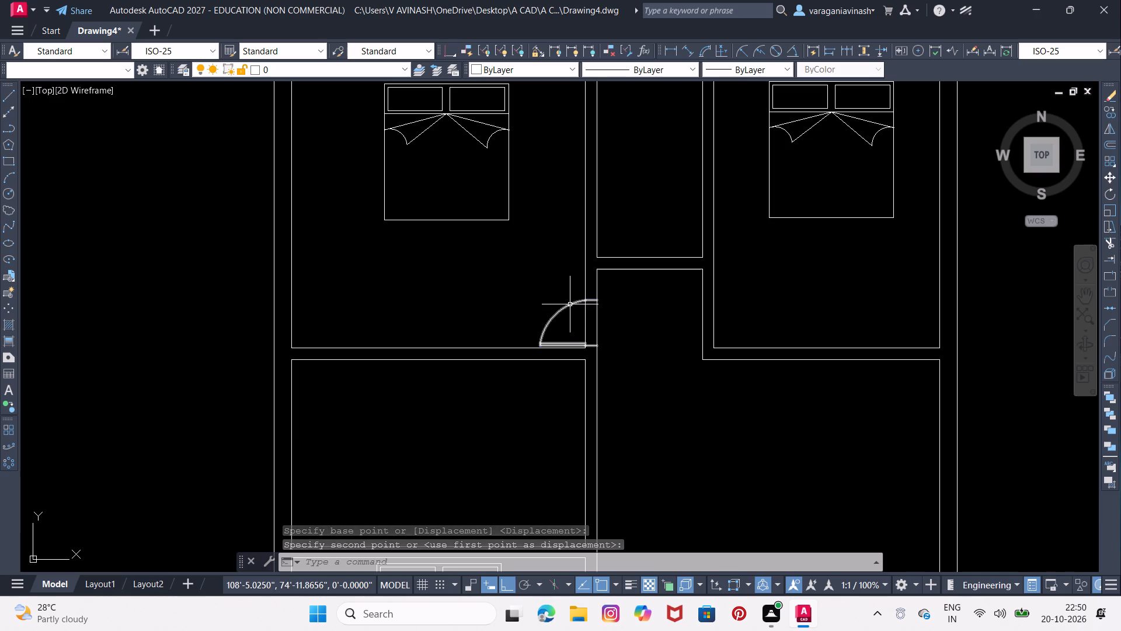
pyautogui.moveTo(570, 304); pyautogui.dragTo(708, 397, button='right')
pyautogui.click(754, 426)
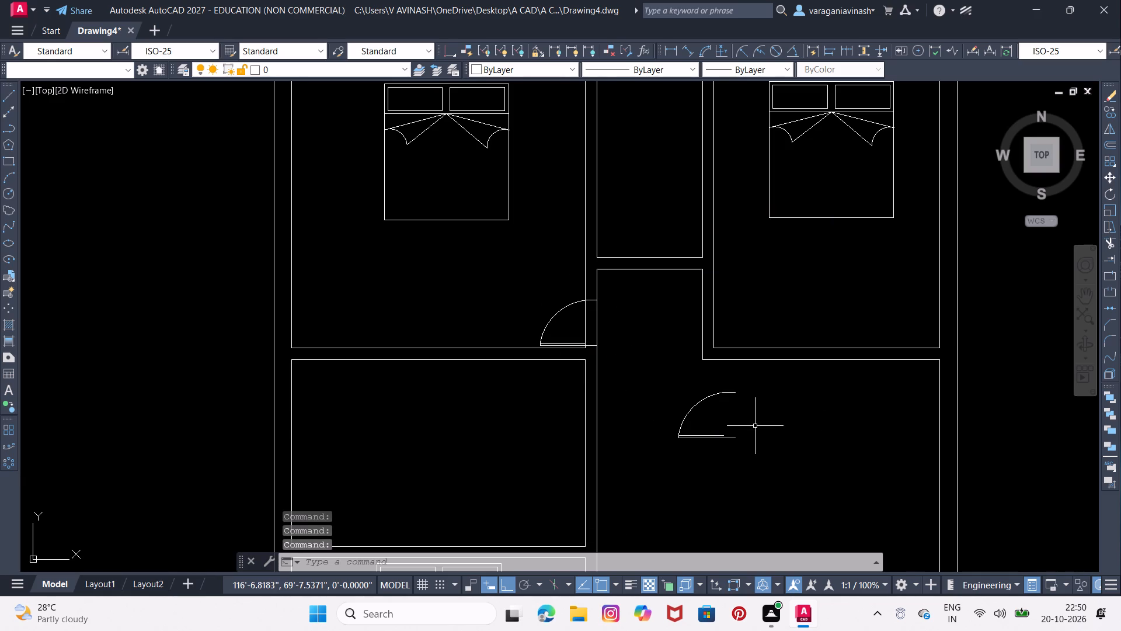
# Mirror the copied hall door block across a vertical line through its wall-side end, erasing the source block.
pyautogui.click(704, 438)
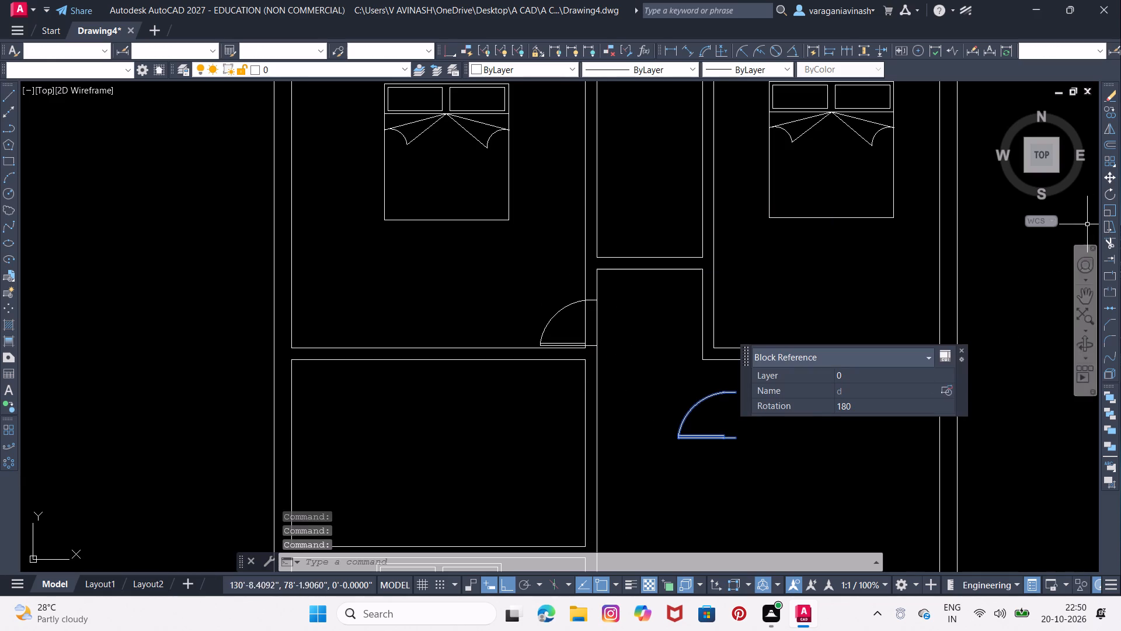
pyautogui.click(1106, 127)
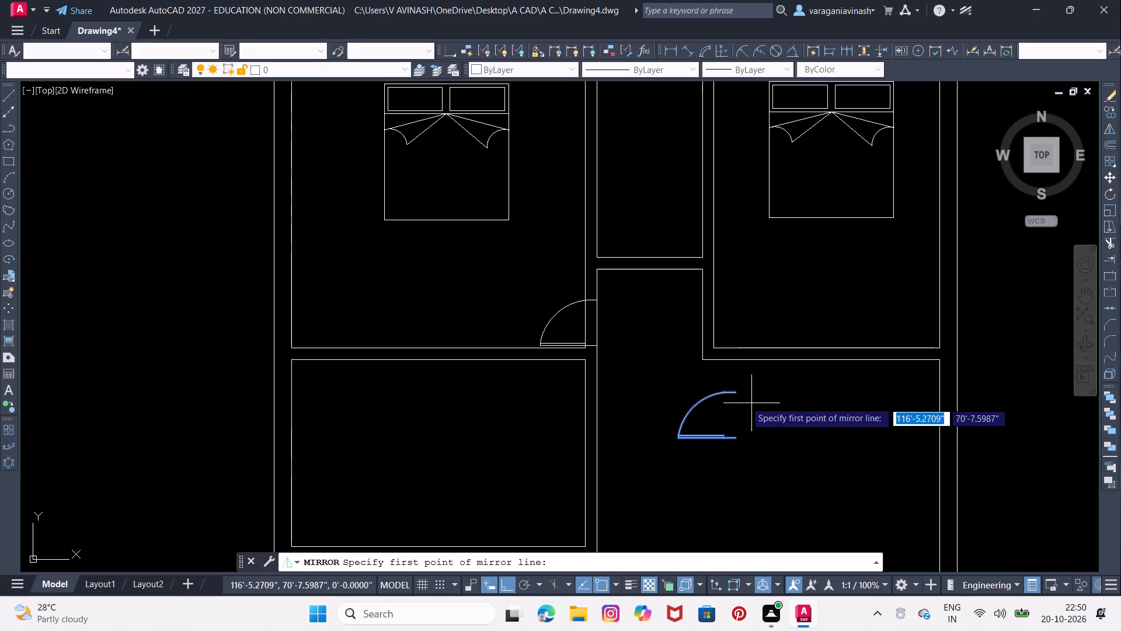
pyautogui.click(736, 434)
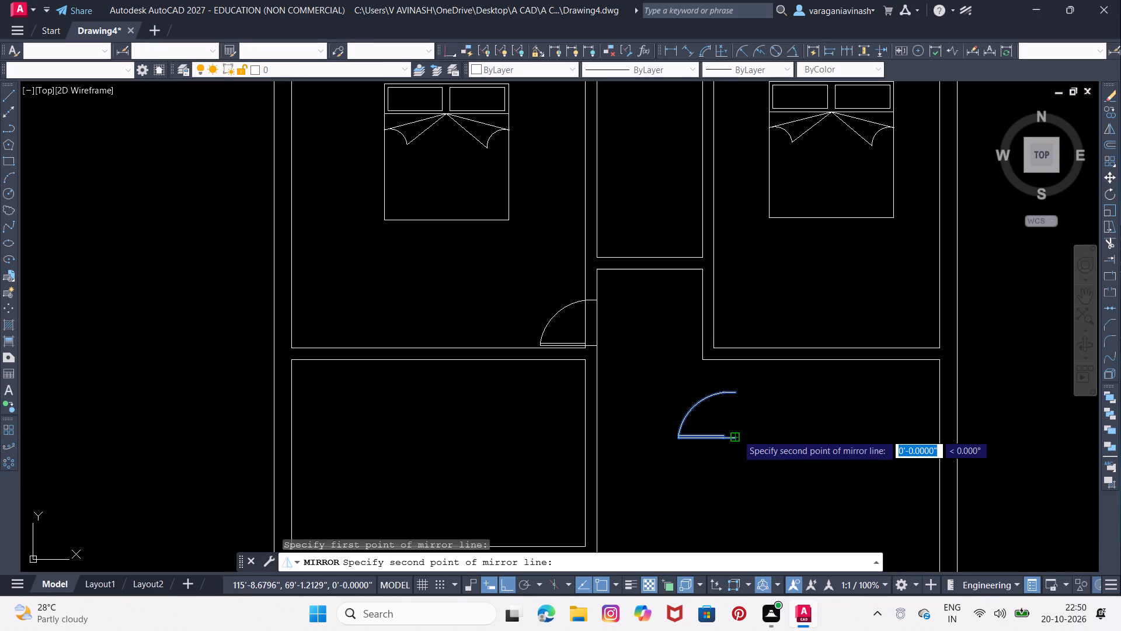
pyautogui.click(696, 371)
pyautogui.moveTo(716, 408); pyautogui.dragTo(696, 371)
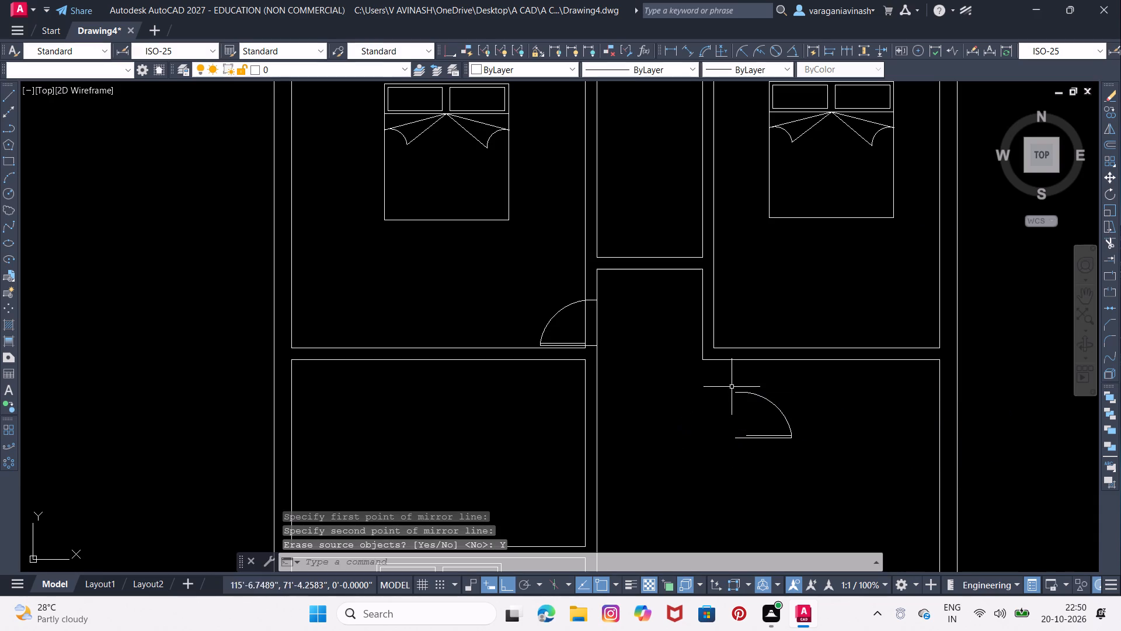
# Move the mirrored door block by its hinge end onto the northeast bedroom's west inner wall face, just above the southwest corner.
pyautogui.click(759, 436)
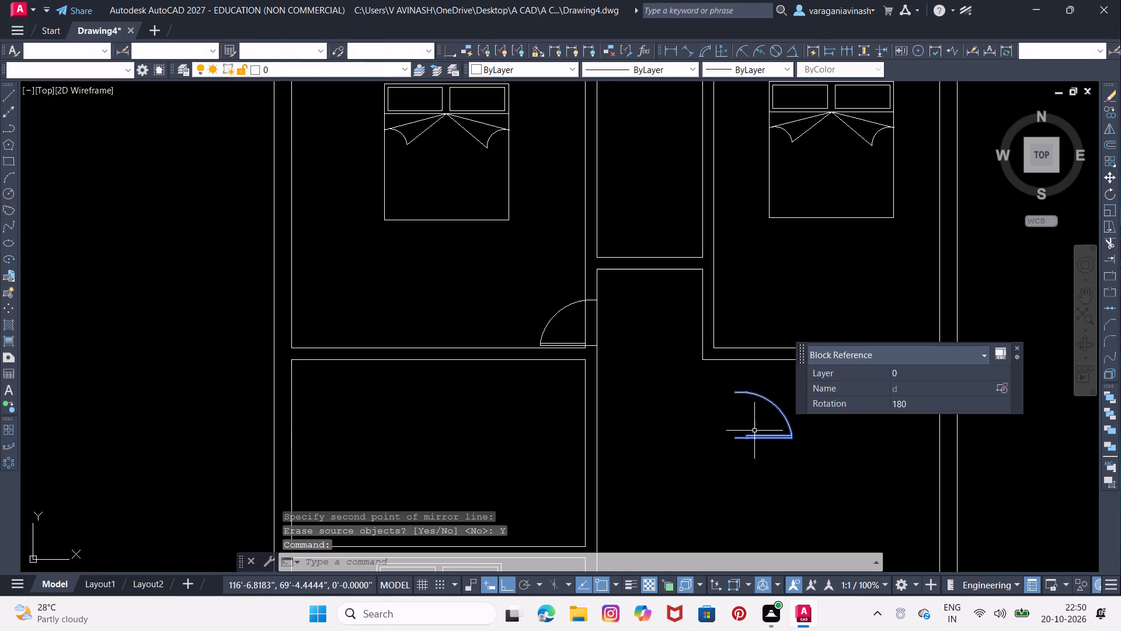
pyautogui.scroll(2, 758, 410)
pyautogui.moveTo(742, 364); pyautogui.dragTo(719, 421, button='middle')
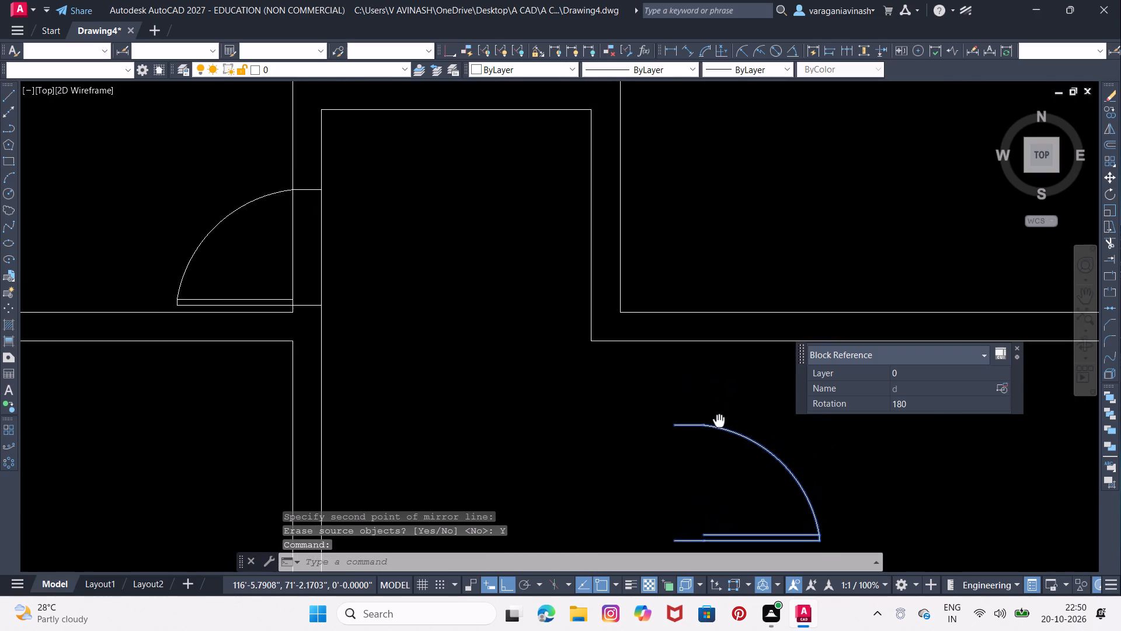
pyautogui.moveTo(719, 421); pyautogui.dragTo(716, 429, button='middle')
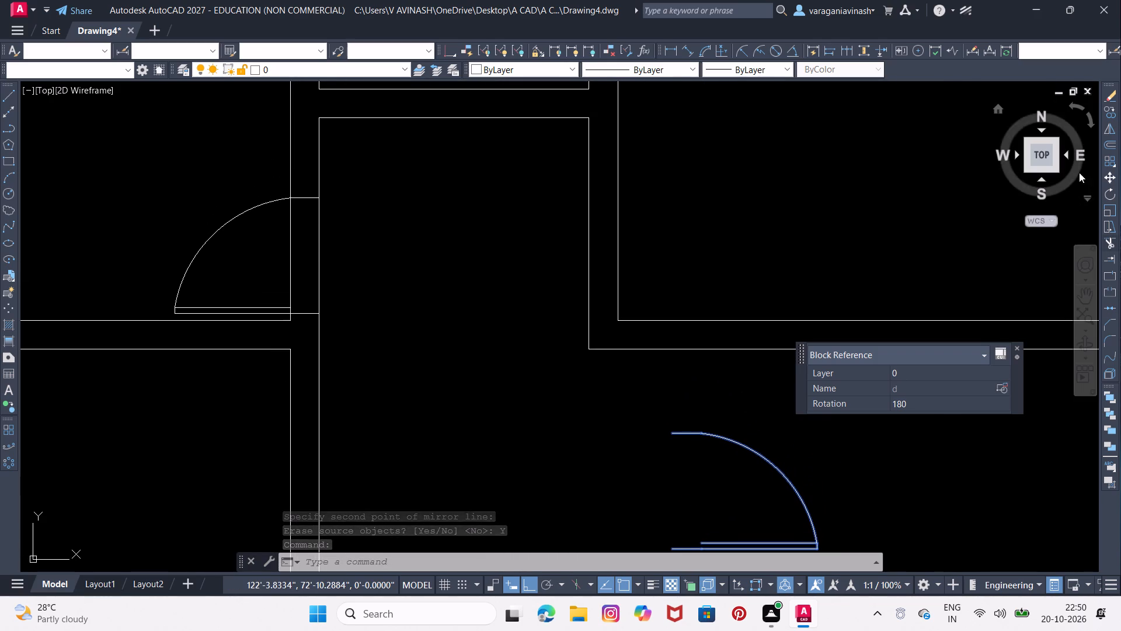
pyautogui.click(1109, 175)
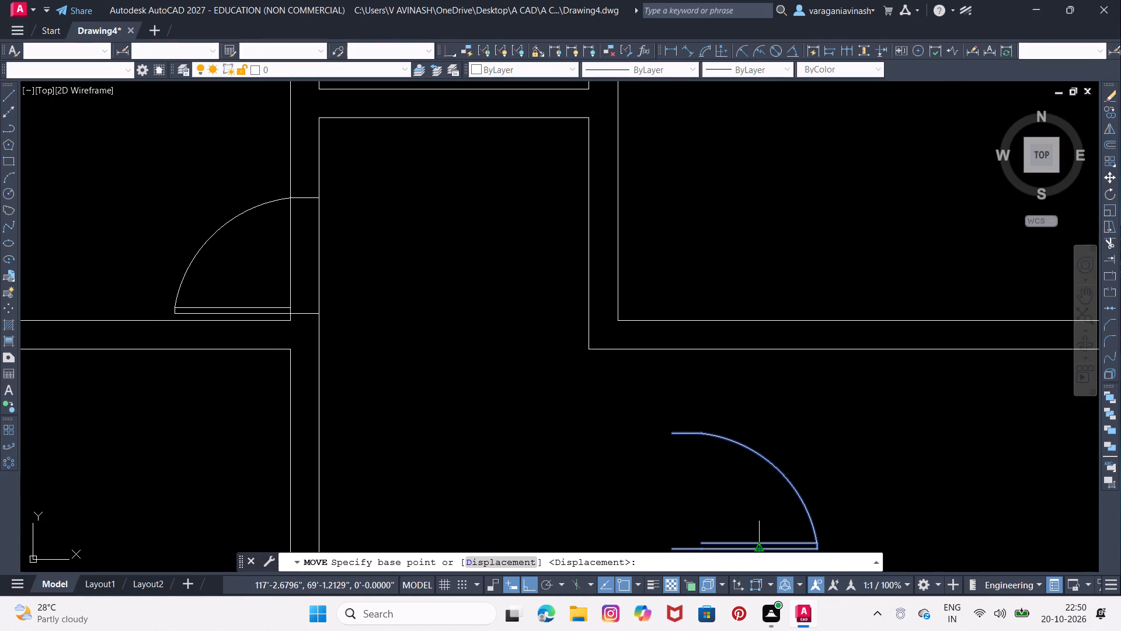
pyautogui.click(702, 543)
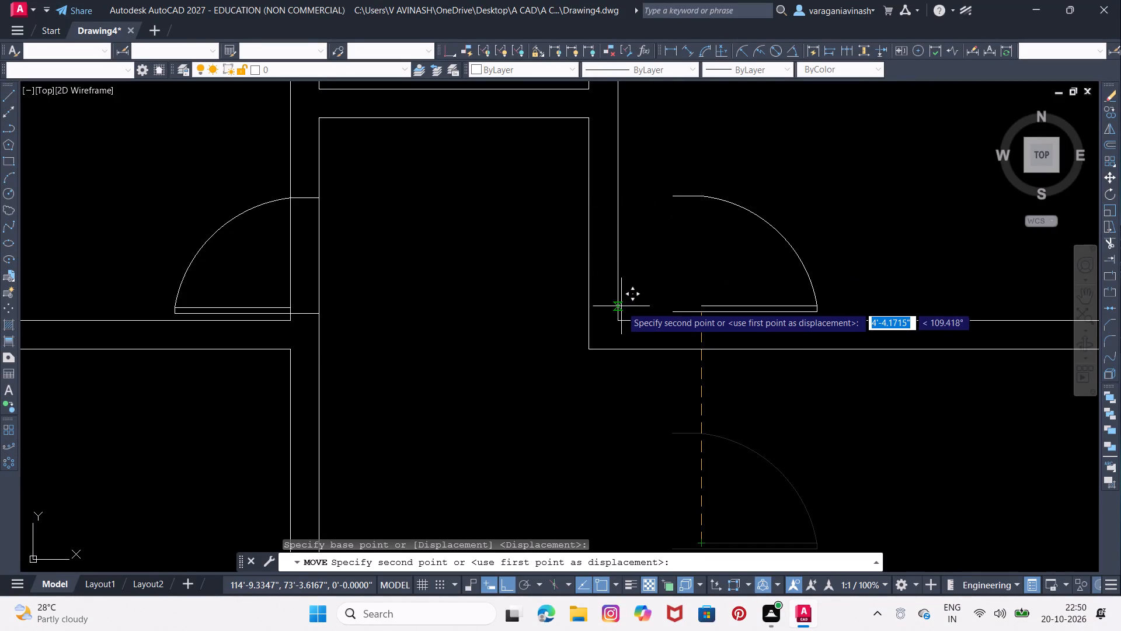
pyautogui.click(621, 306)
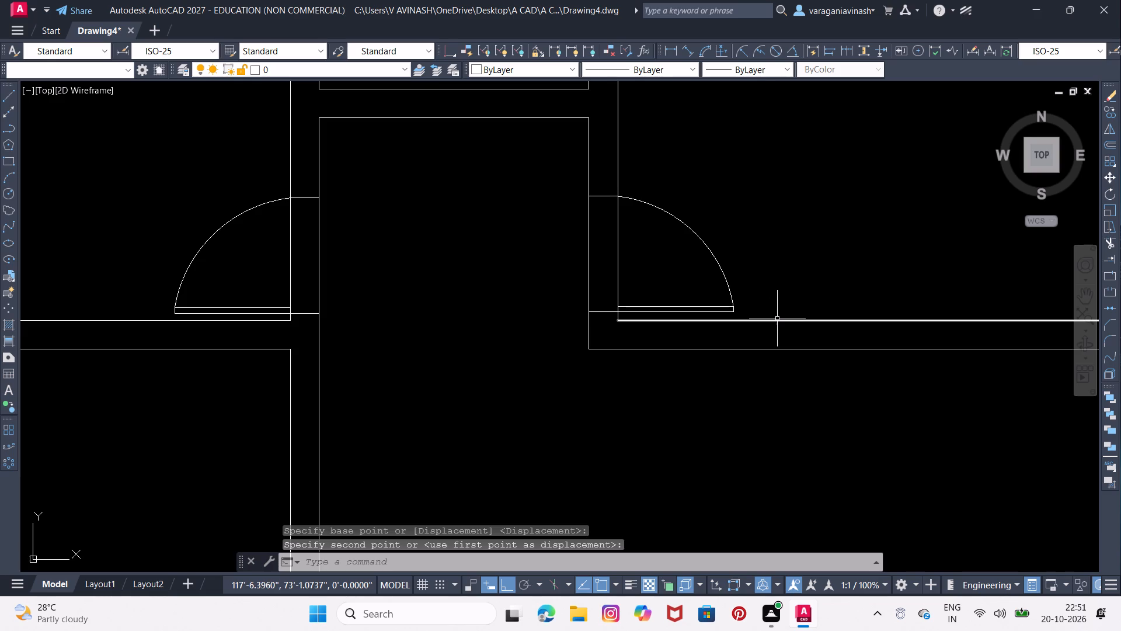
# Copy the southwest bedroom's door block into the empty area west of the staircase.
pyautogui.scroll(-1, 777, 318)
pyautogui.moveTo(784, 313); pyautogui.dragTo(810, 313, button='middle')
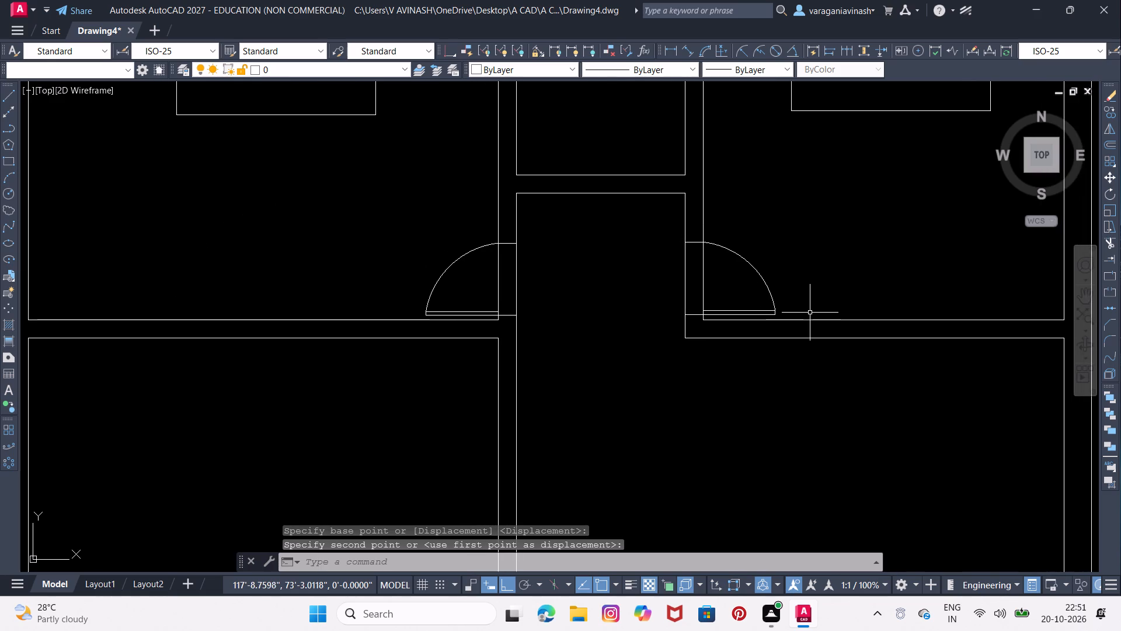
pyautogui.moveTo(760, 384); pyautogui.dragTo(760, 251, button='middle')
pyautogui.scroll(-2, 727, 271)
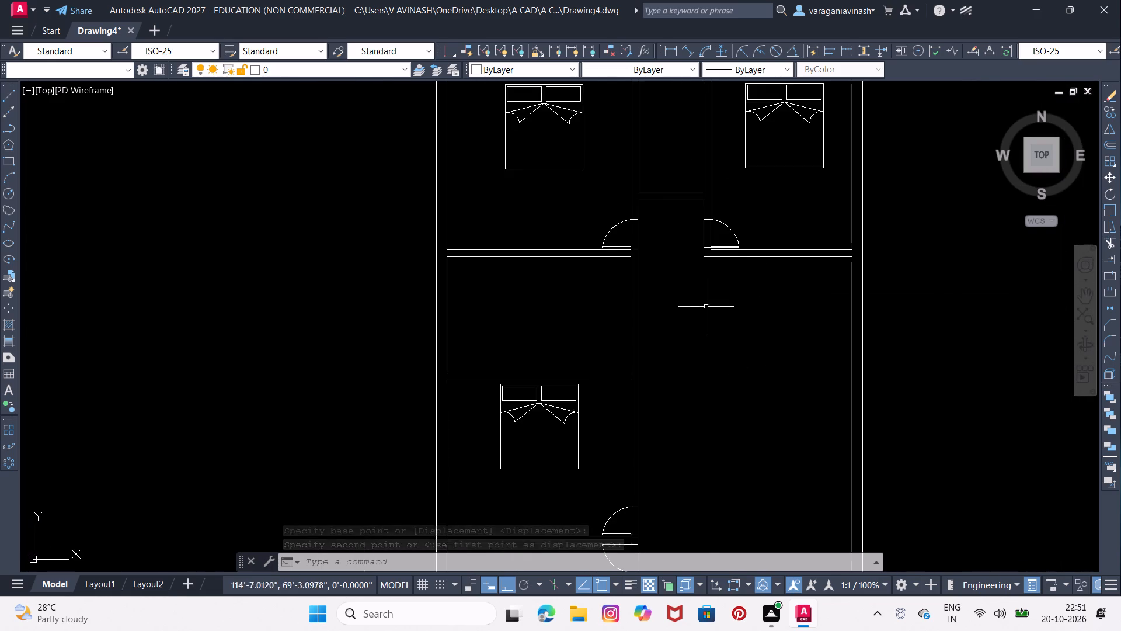
pyautogui.scroll(-1, 698, 342)
pyautogui.moveTo(698, 350); pyautogui.dragTo(707, 254, button='middle')
pyautogui.scroll(2, 673, 394)
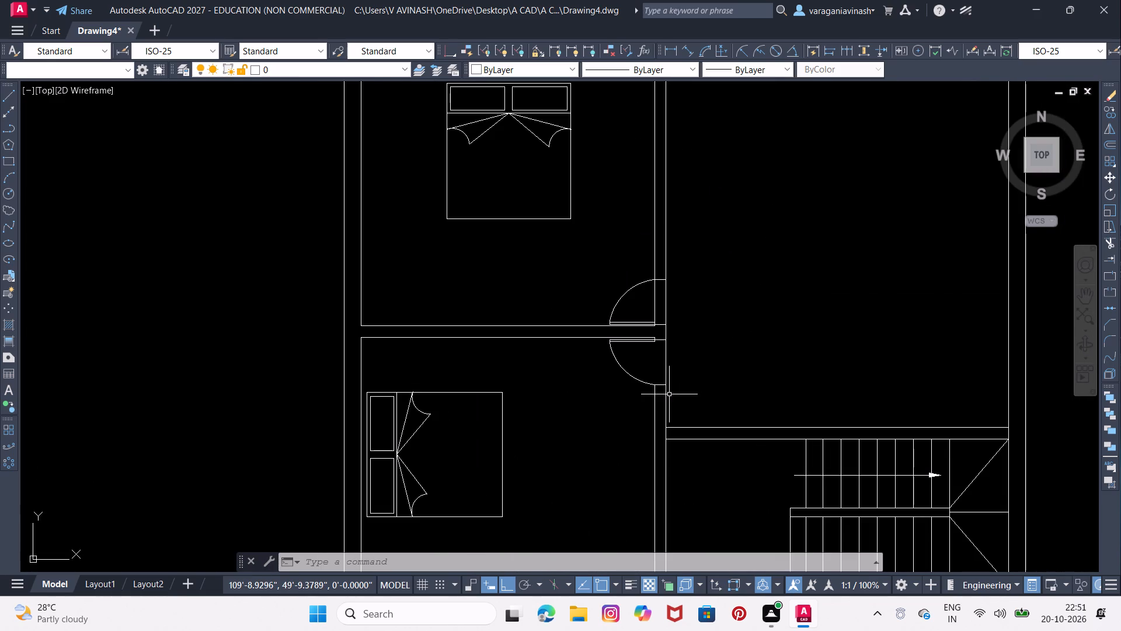
pyautogui.moveTo(761, 384); pyautogui.dragTo(761, 281, button='middle')
pyautogui.scroll(1, 722, 273)
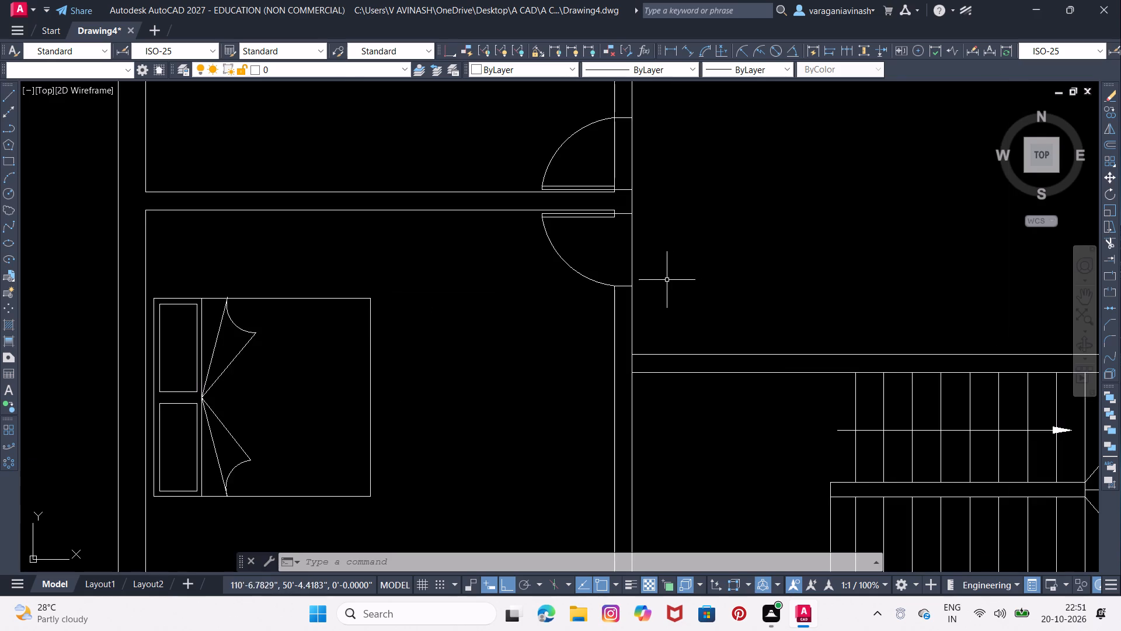
pyautogui.scroll(-1, 660, 275)
pyautogui.click(614, 276)
pyautogui.moveTo(614, 276); pyautogui.dragTo(626, 286, button='right')
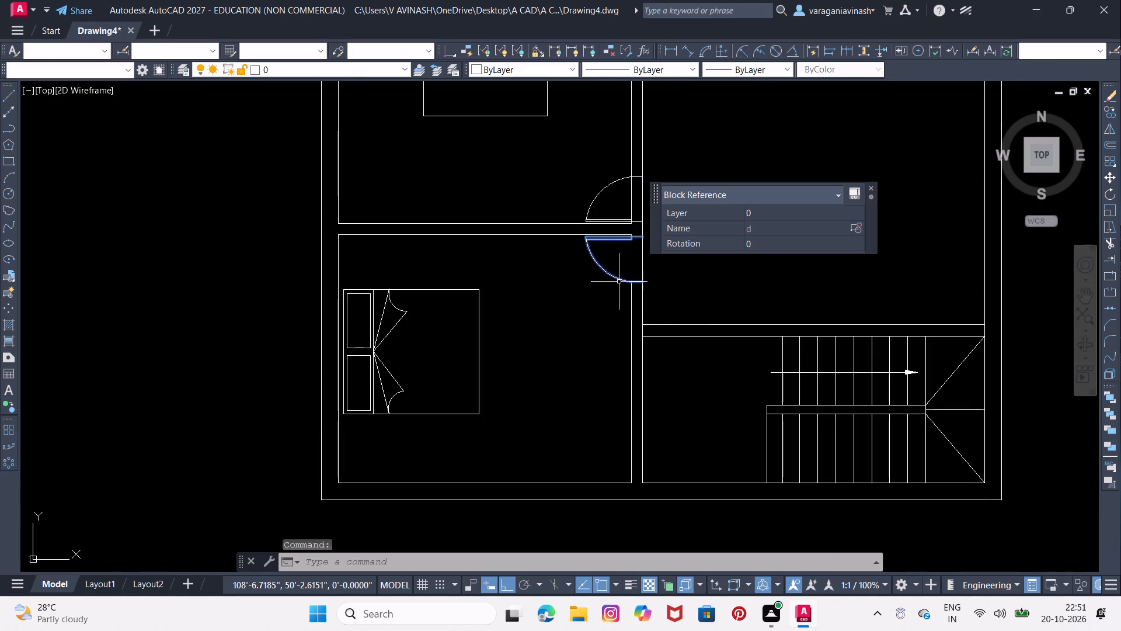
pyautogui.moveTo(626, 286); pyautogui.dragTo(700, 413, button='right')
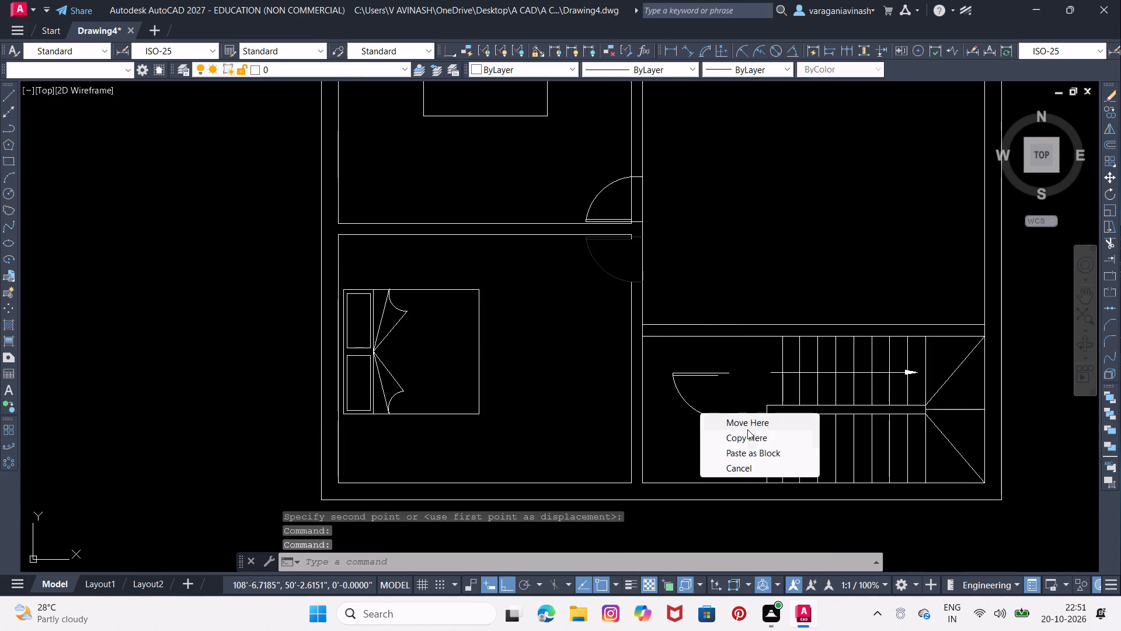
pyautogui.click(749, 439)
# Rotate the door block copied beside the staircase by 270 degrees about a point on its leaf.
pyautogui.scroll(2, 706, 403)
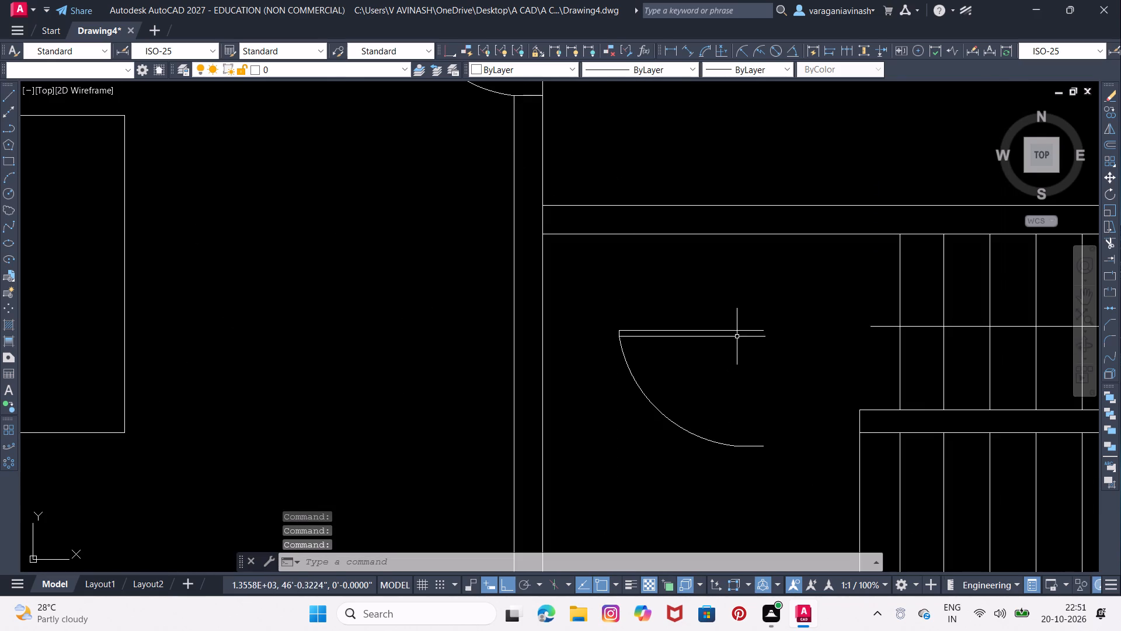
pyautogui.click(719, 329)
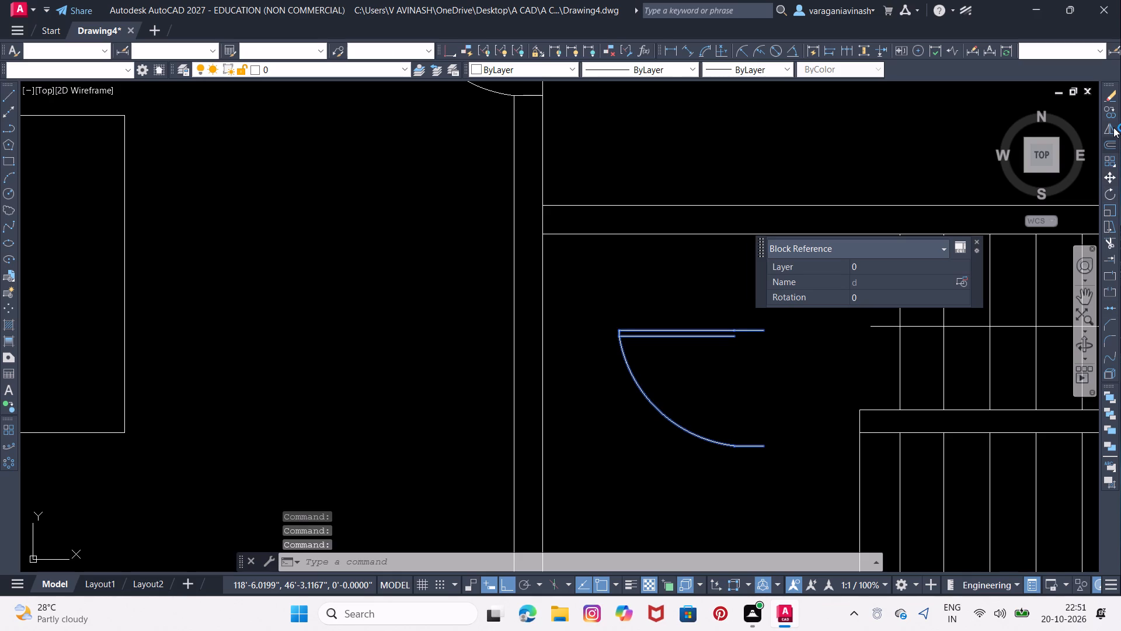
pyautogui.click(1109, 196)
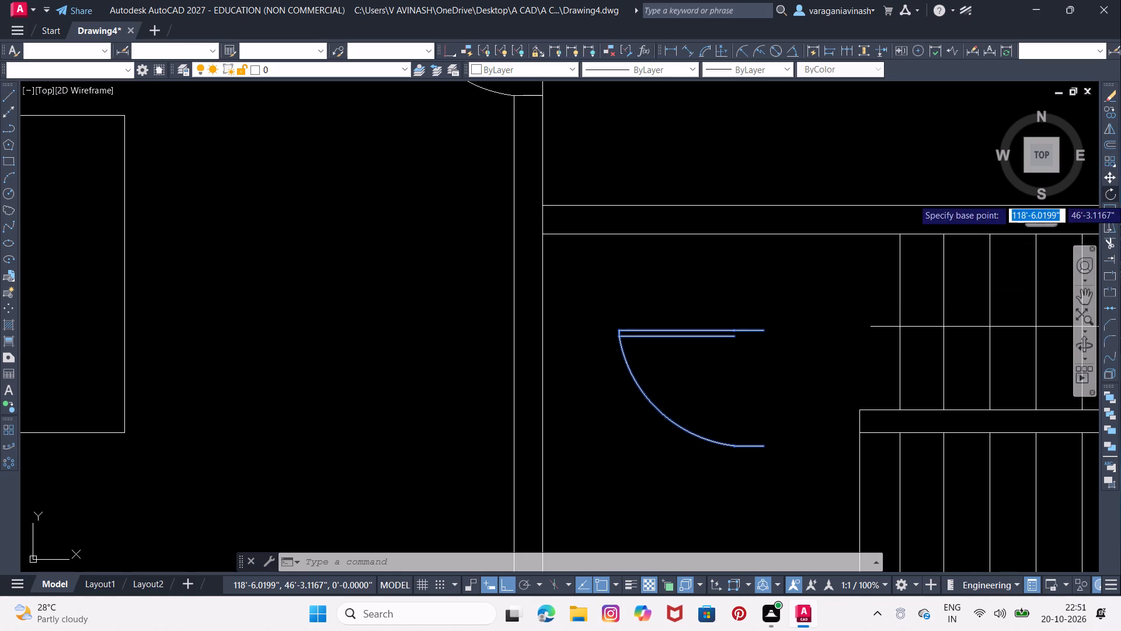
pyautogui.click(683, 334)
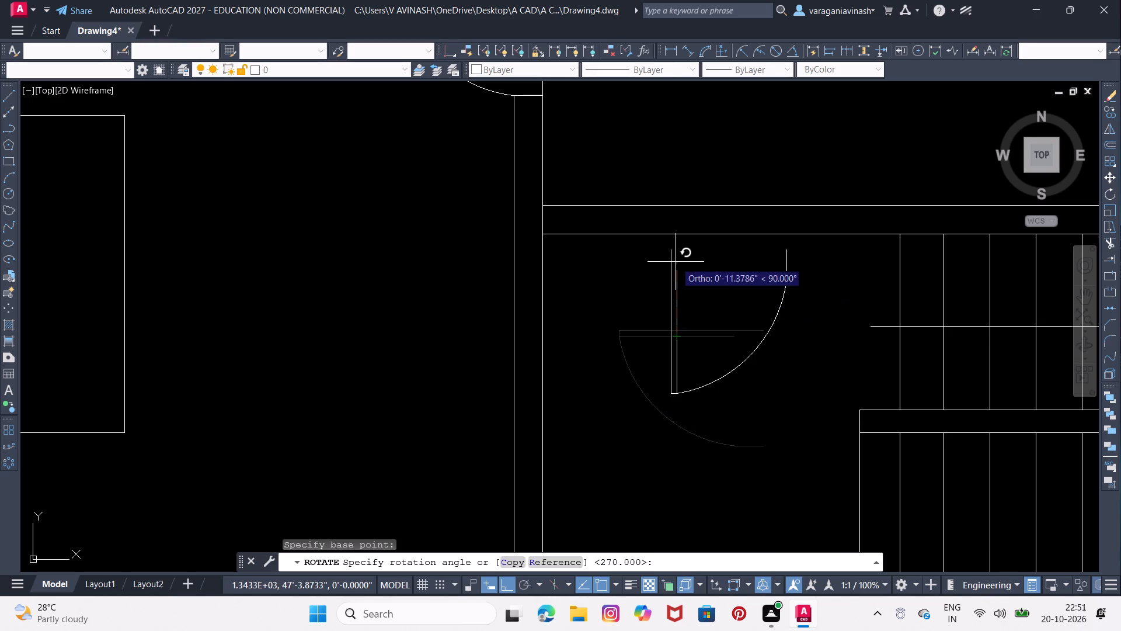
pyautogui.click(677, 464)
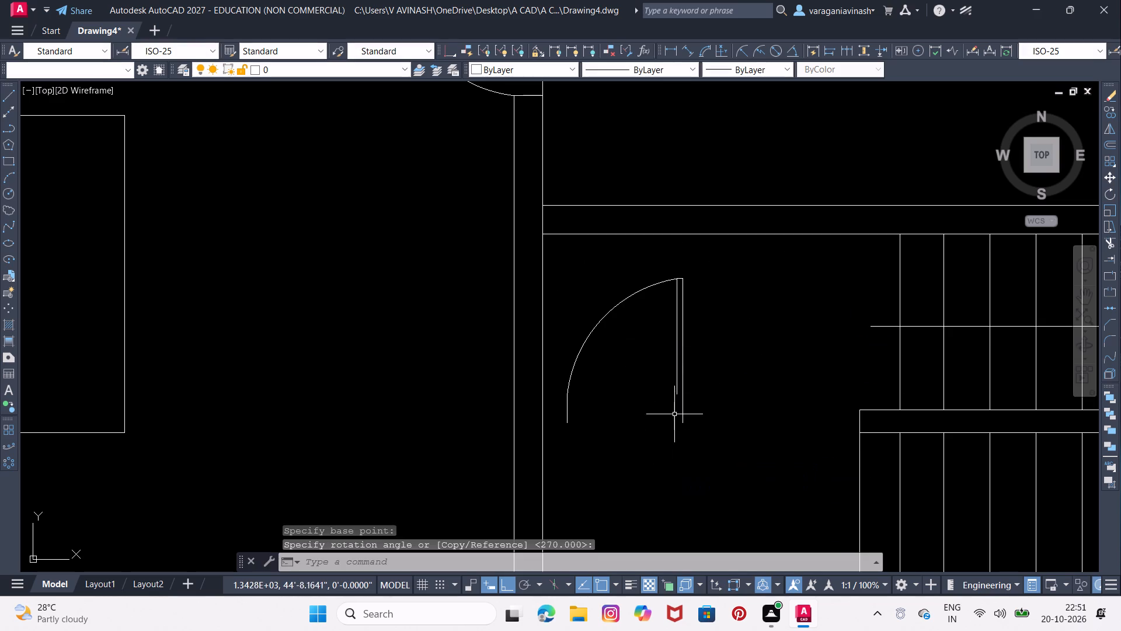
# Move the rotated door block by its arc-side jamb end onto the staircase room's north wall lower face, just east of the northwest corner.
pyautogui.middleClick(660, 354)
pyautogui.click(678, 336)
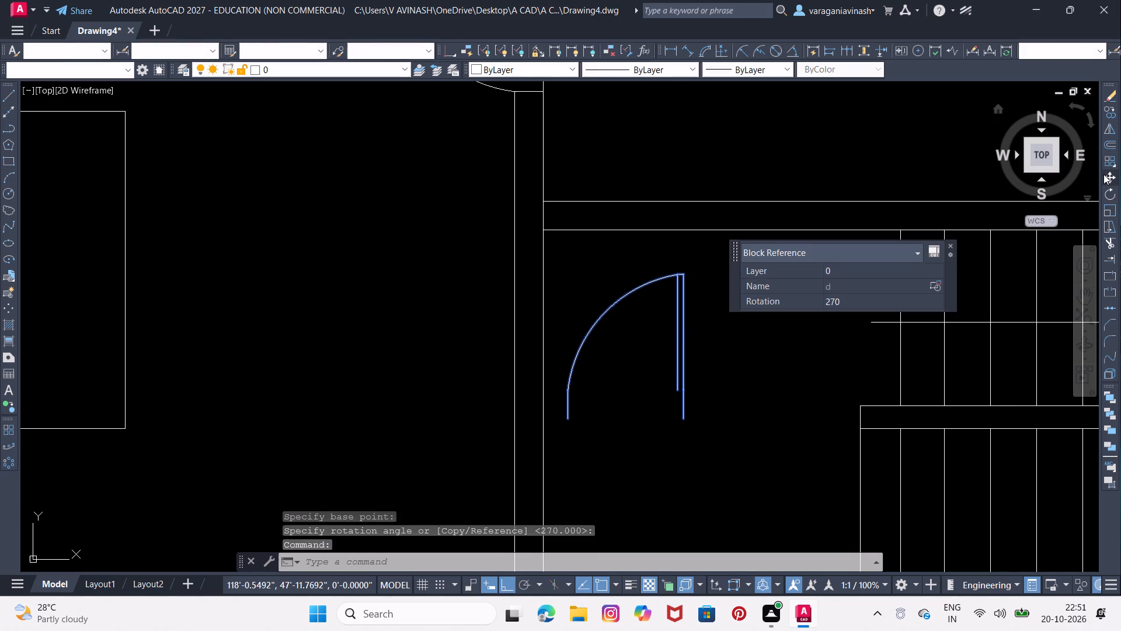
pyautogui.click(1103, 174)
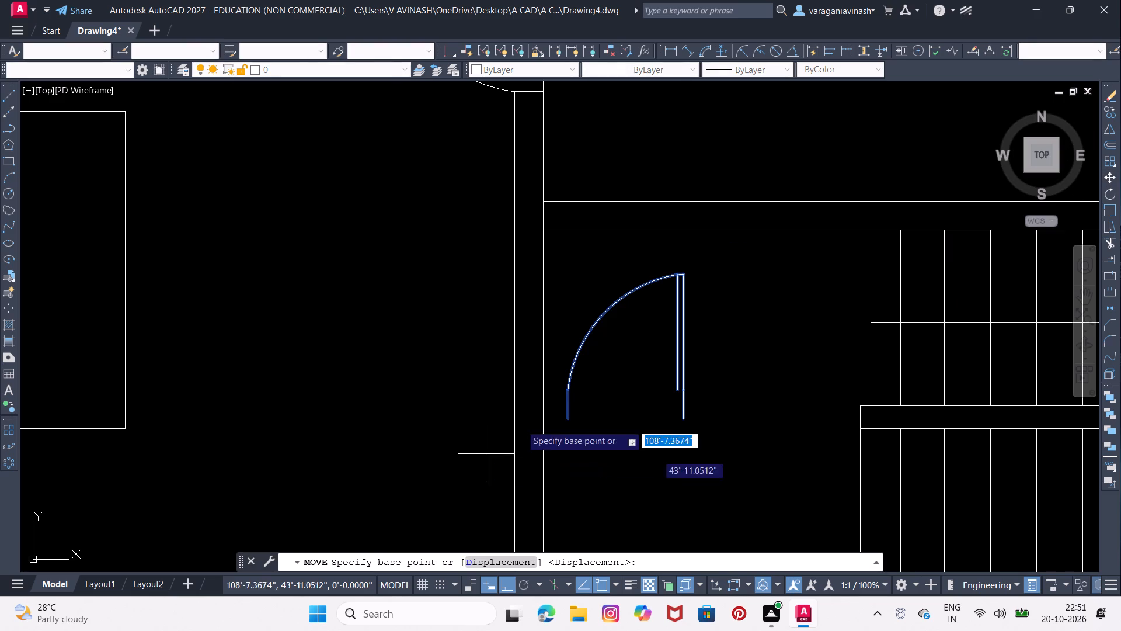
pyautogui.click(565, 421)
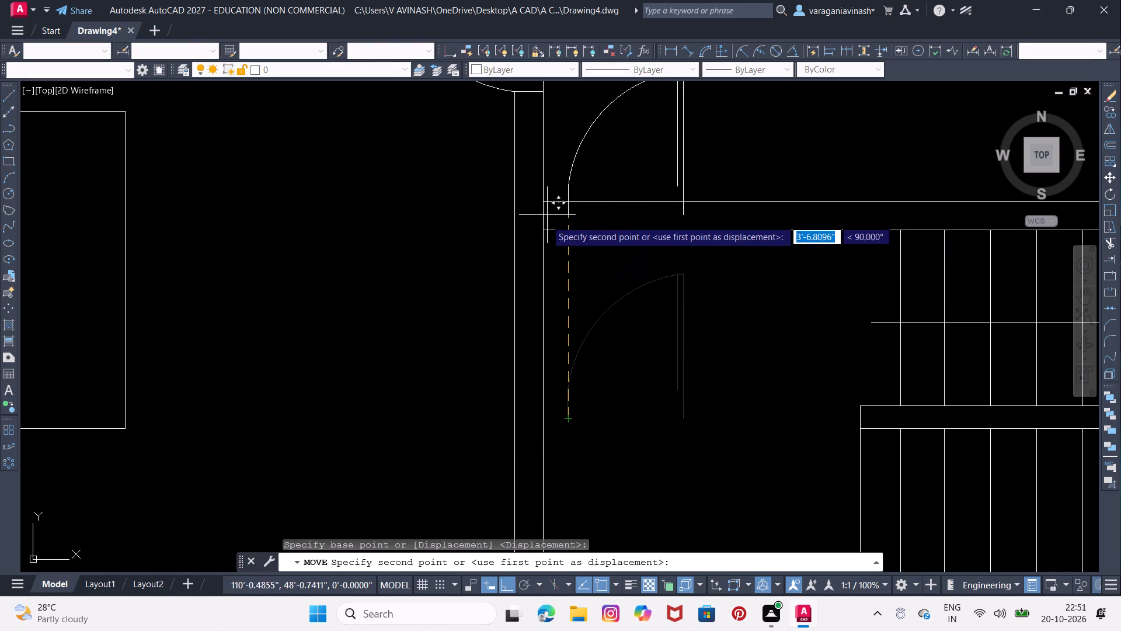
pyautogui.scroll(3, 546, 221)
pyautogui.click(558, 250)
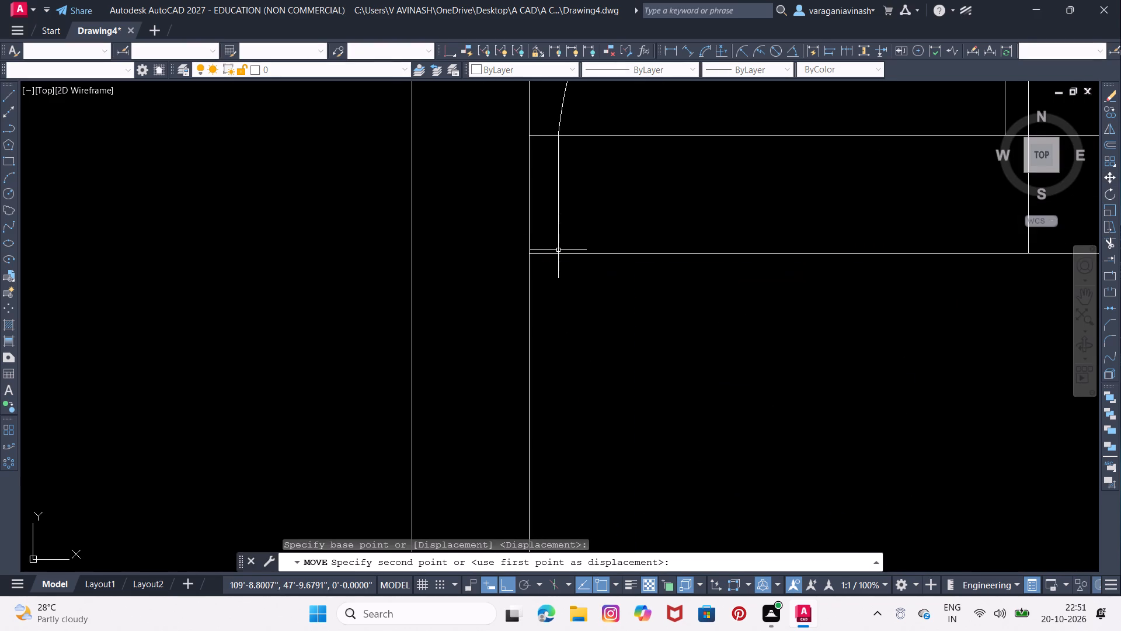
pyautogui.scroll(-4, 629, 252)
pyautogui.scroll(-1, 771, 384)
pyautogui.moveTo(760, 362); pyautogui.dragTo(755, 346, button='middle')
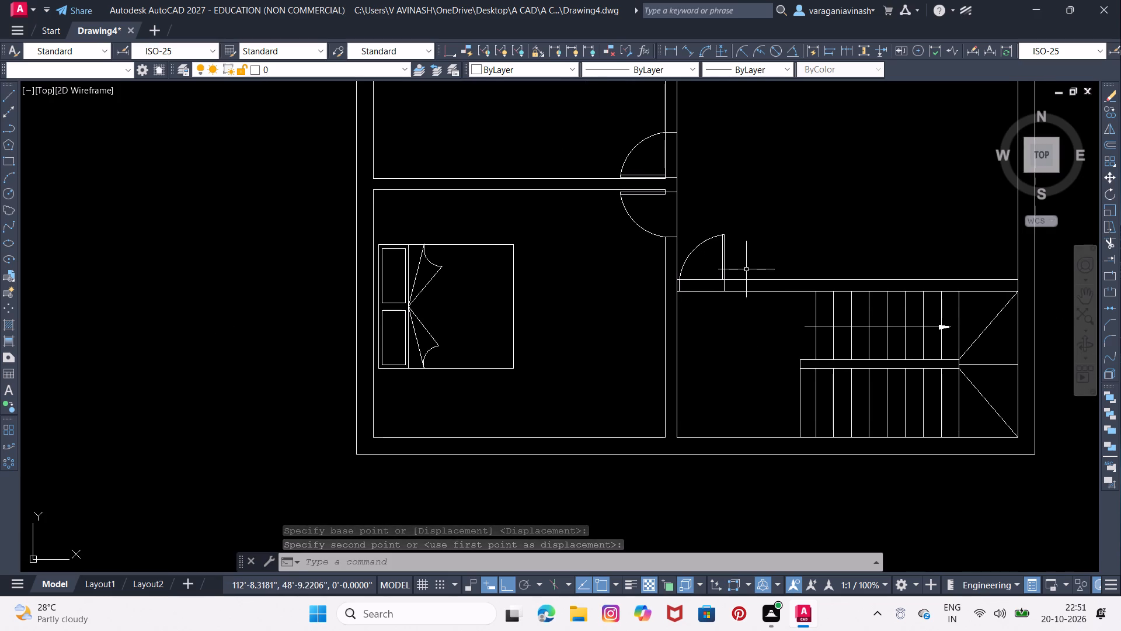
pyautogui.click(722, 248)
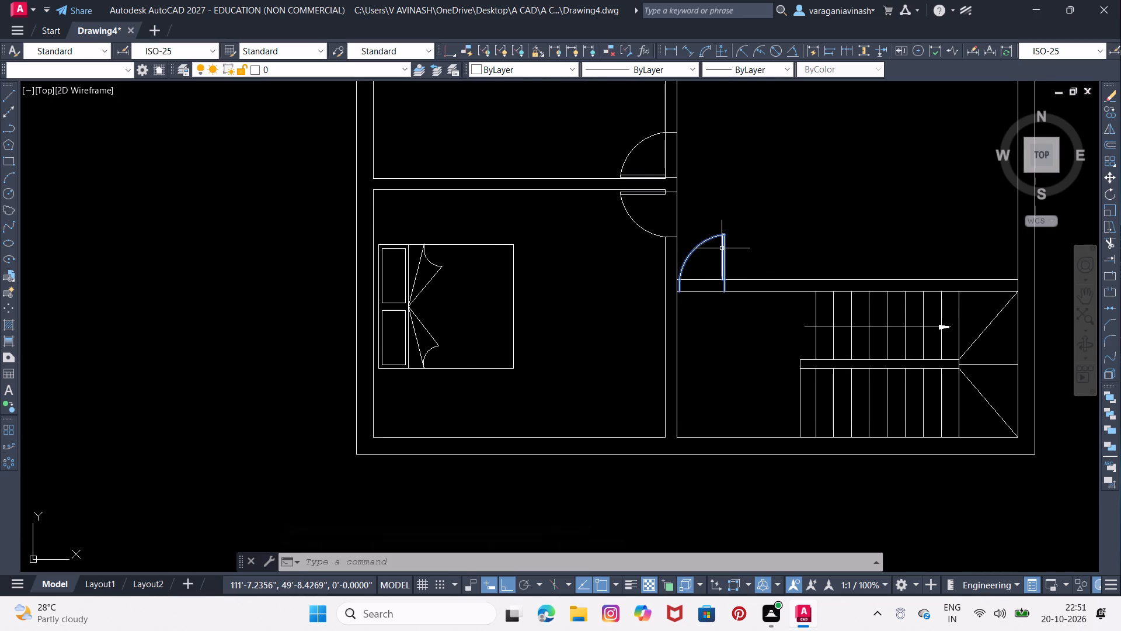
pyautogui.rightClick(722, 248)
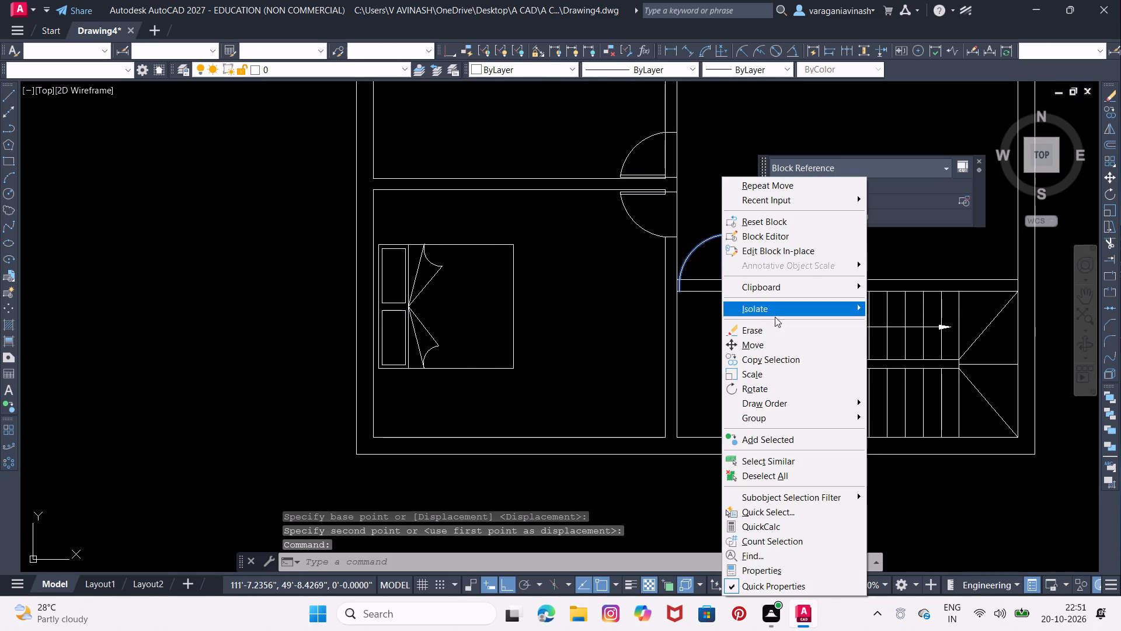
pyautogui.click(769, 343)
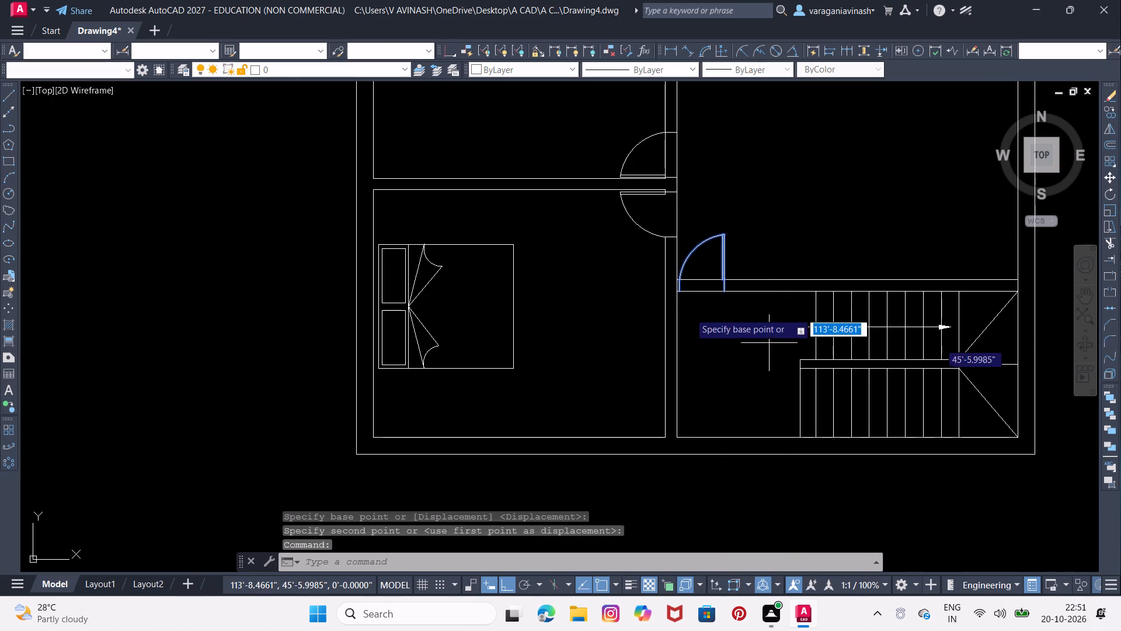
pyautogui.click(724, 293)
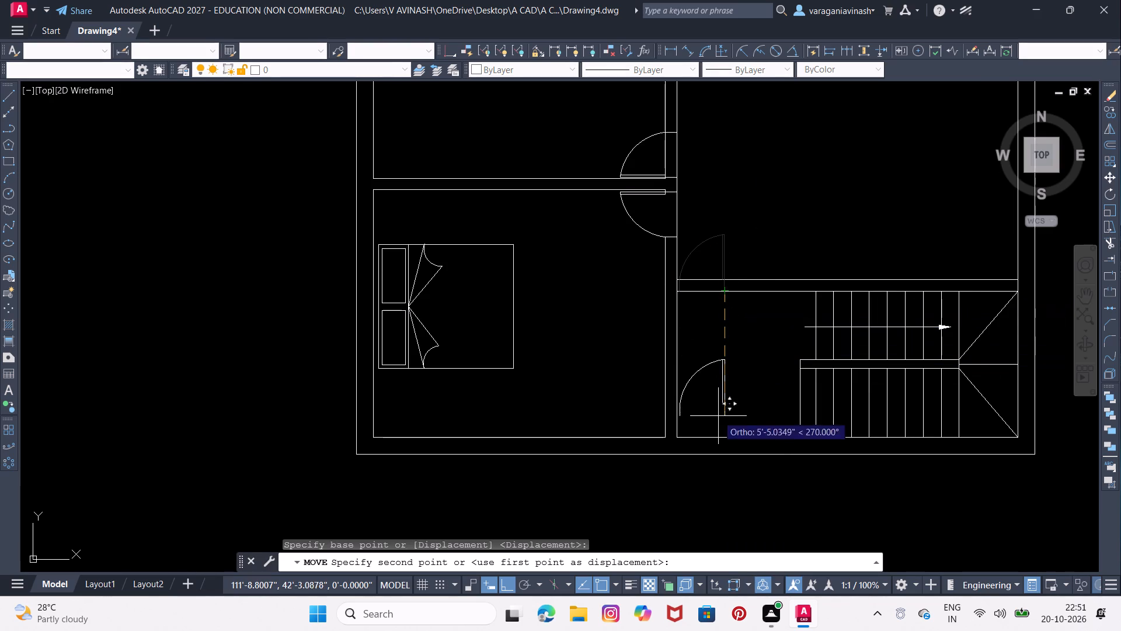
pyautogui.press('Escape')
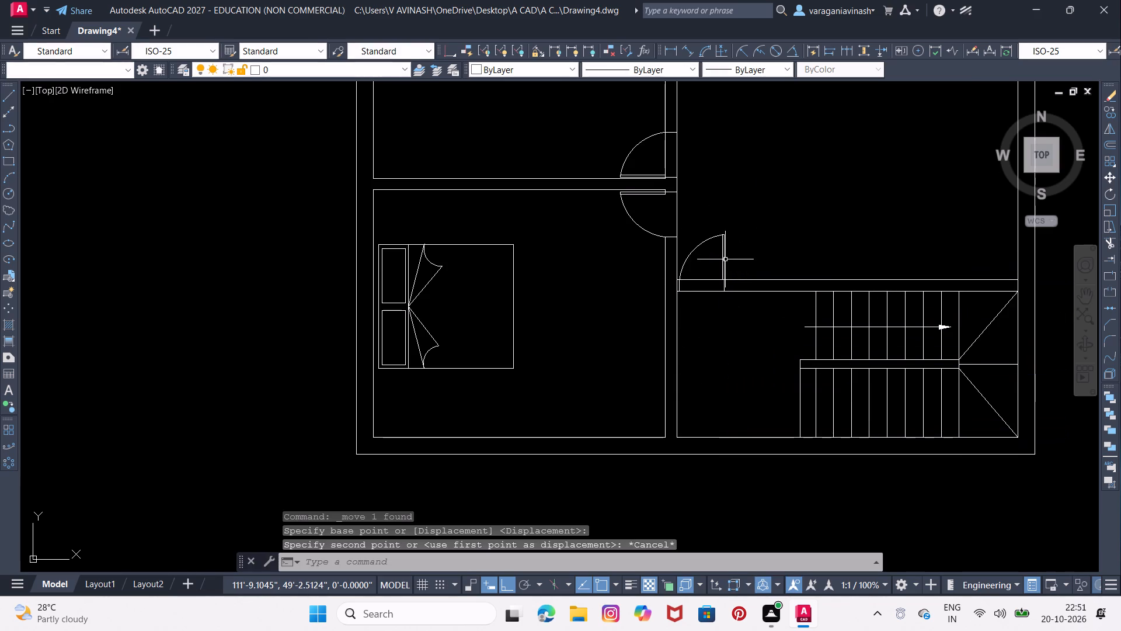
# Copy the door block on the staircase room's north wall into the empty area west of the staircase.
pyautogui.click(726, 259)
pyautogui.moveTo(726, 259); pyautogui.dragTo(731, 337, button='right')
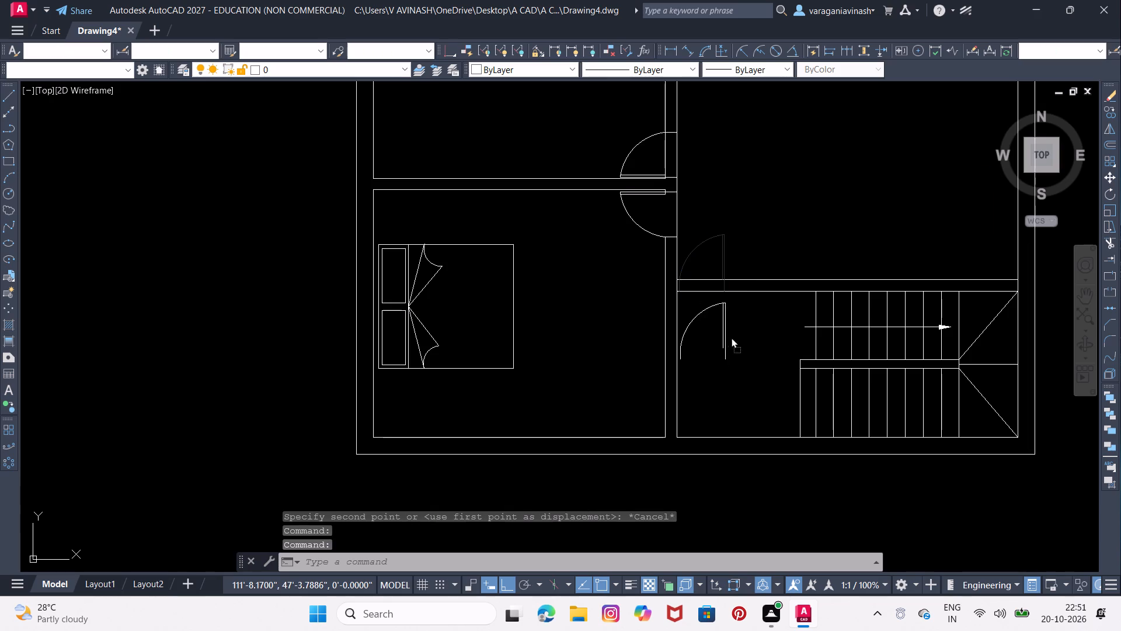
pyautogui.moveTo(731, 337); pyautogui.dragTo(752, 349, button='right')
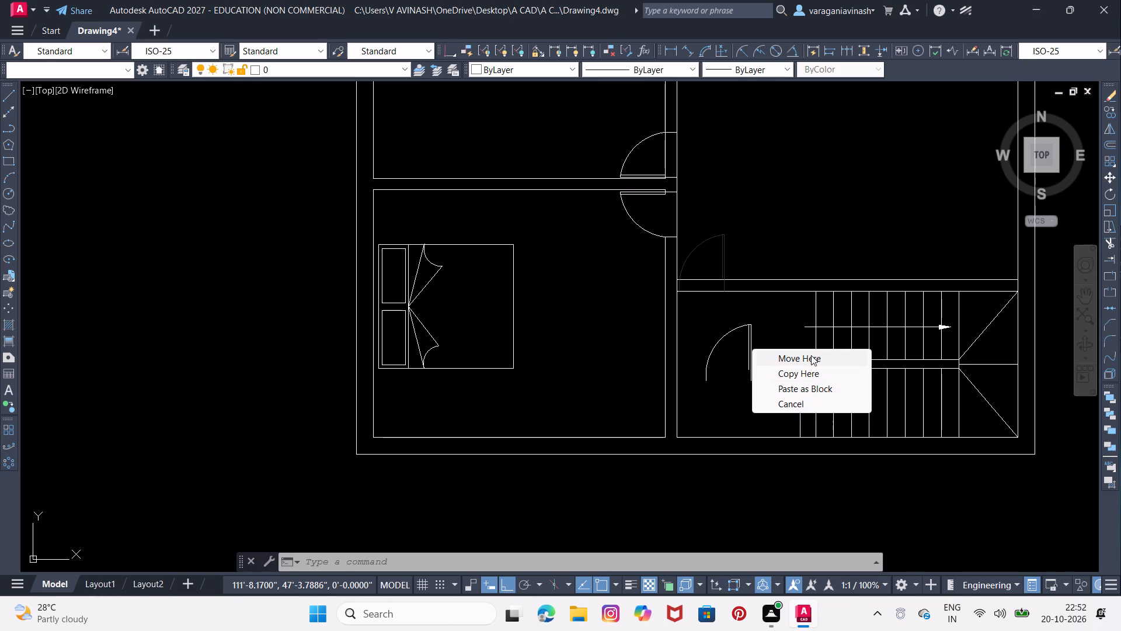
pyautogui.click(781, 375)
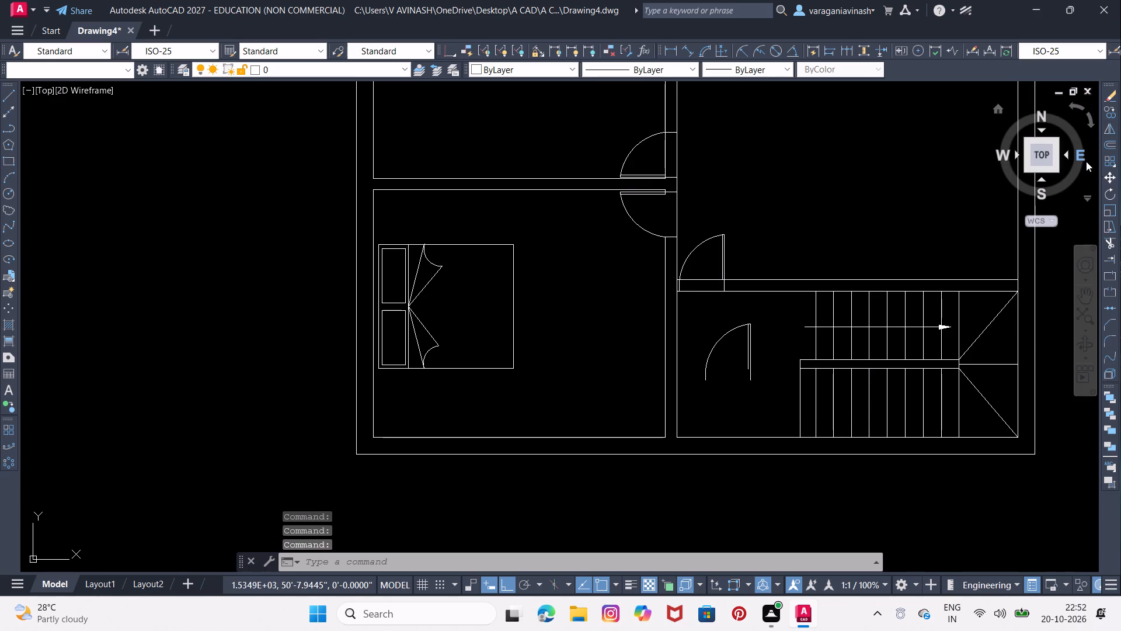
# Mirror the copied door block about a vertical line through its leaf, erasing the source block.
pyautogui.click(710, 351)
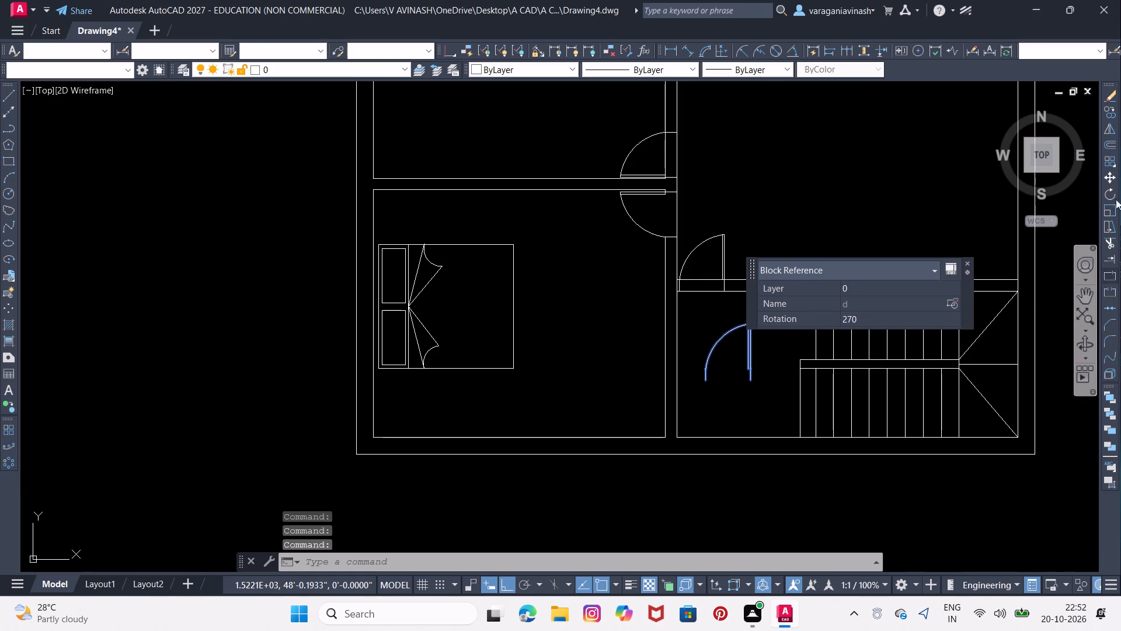
pyautogui.click(1108, 131)
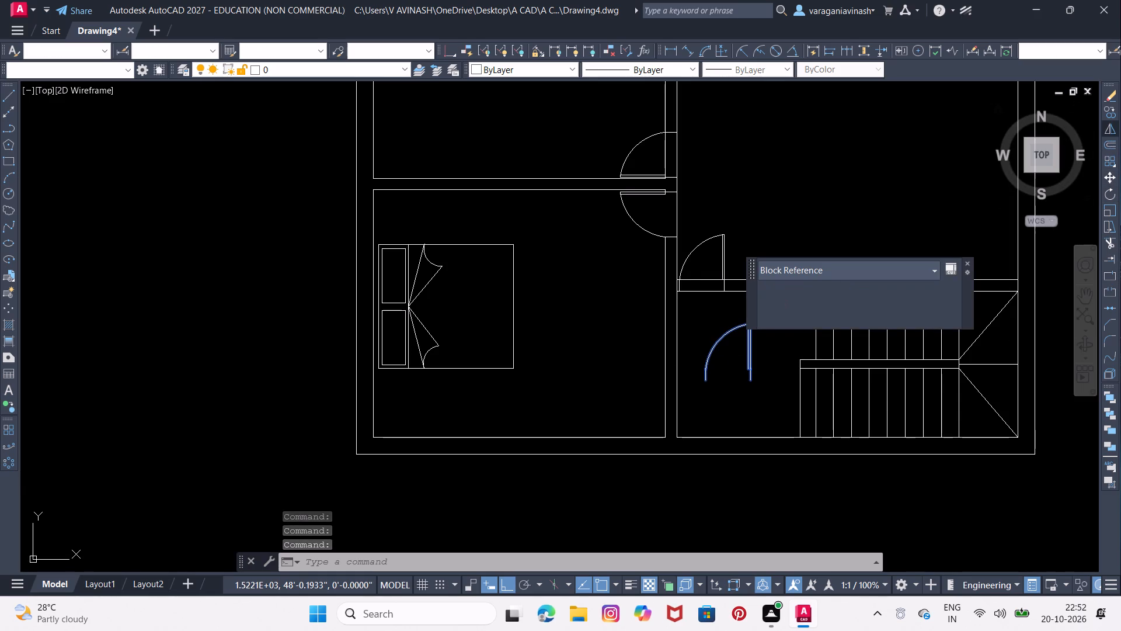
pyautogui.click(749, 351)
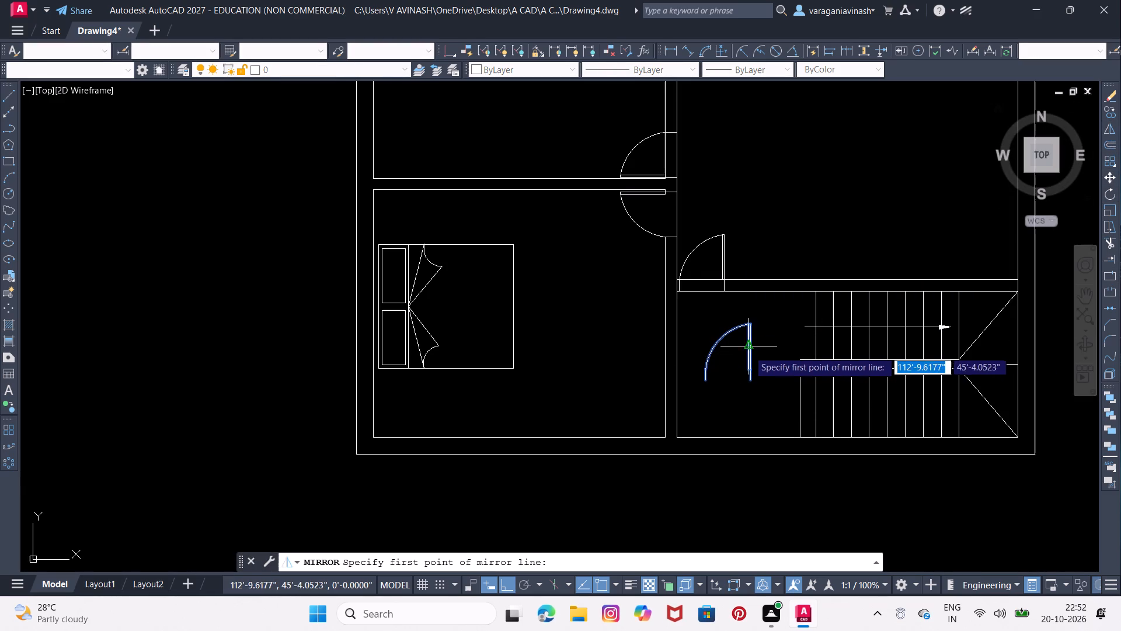
pyautogui.click(772, 391)
pyautogui.moveTo(791, 423); pyautogui.dragTo(772, 391)
# Move the mirrored door block by its leaf's lower end onto the staircase room's south wall inner face, just east of the southwest corner.
pyautogui.moveTo(752, 354); pyautogui.dragTo(722, 363, button='middle')
pyautogui.click(719, 360)
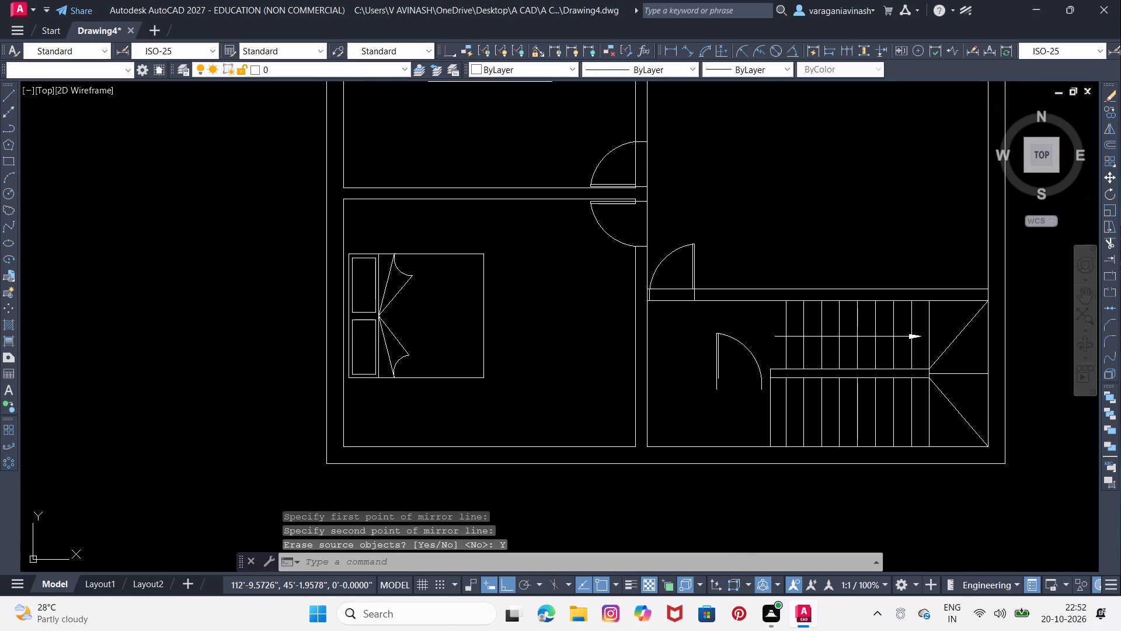
pyautogui.rightClick(719, 360)
pyautogui.click(738, 342)
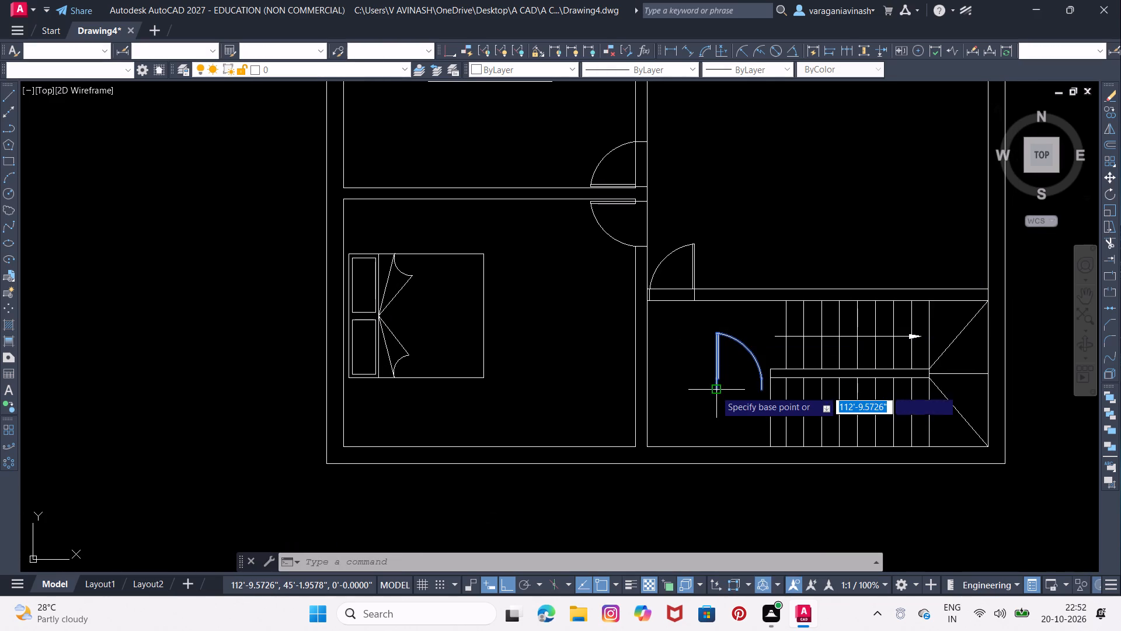
pyautogui.scroll(3, 718, 385)
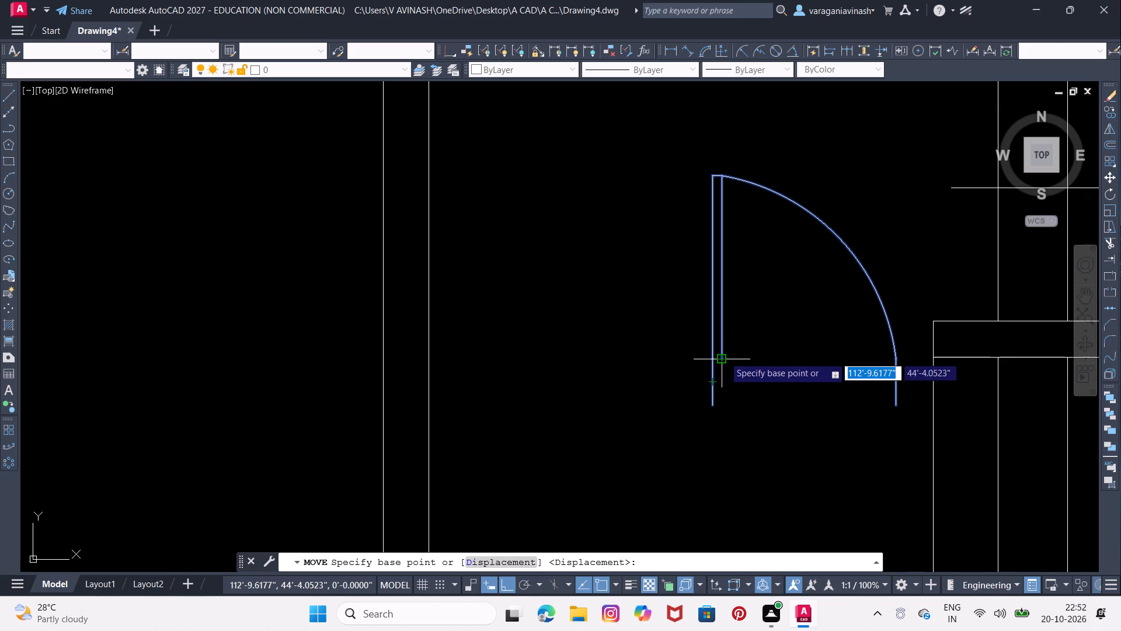
pyautogui.click(724, 356)
pyautogui.moveTo(692, 407); pyautogui.dragTo(741, 205, button='middle')
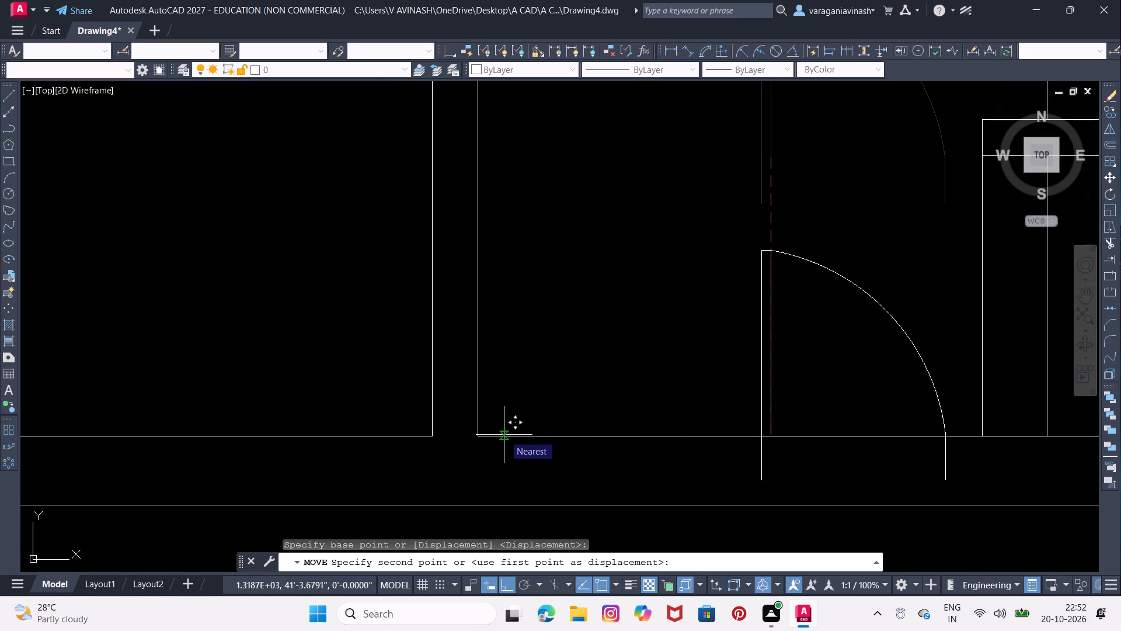
pyautogui.click(504, 435)
pyautogui.click(494, 474)
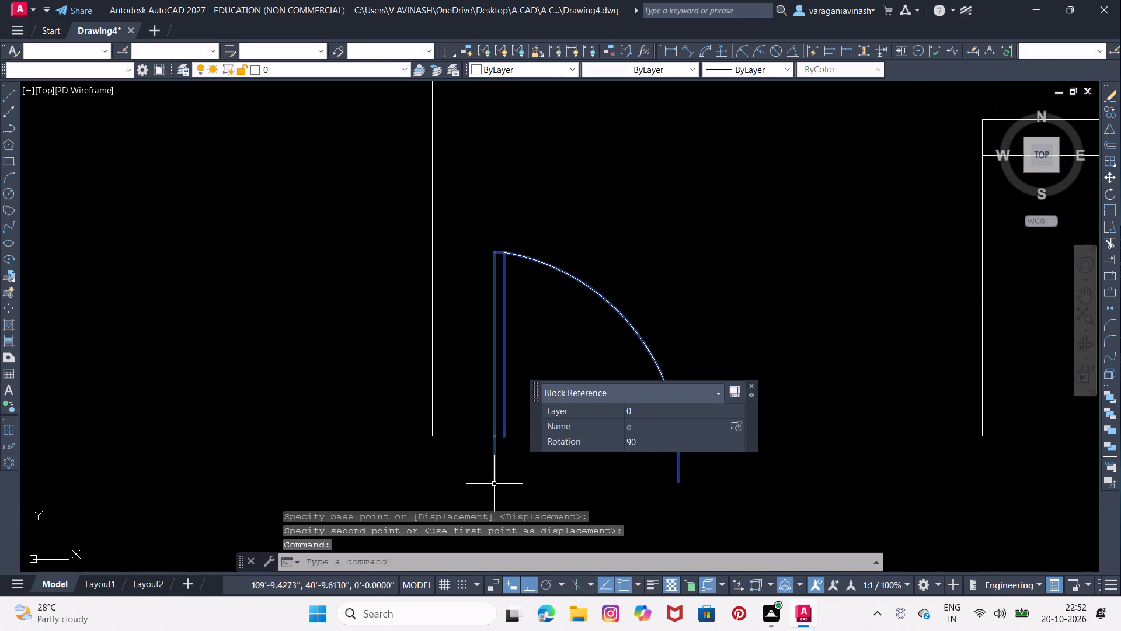
pyautogui.click(734, 259)
pyautogui.click(691, 299)
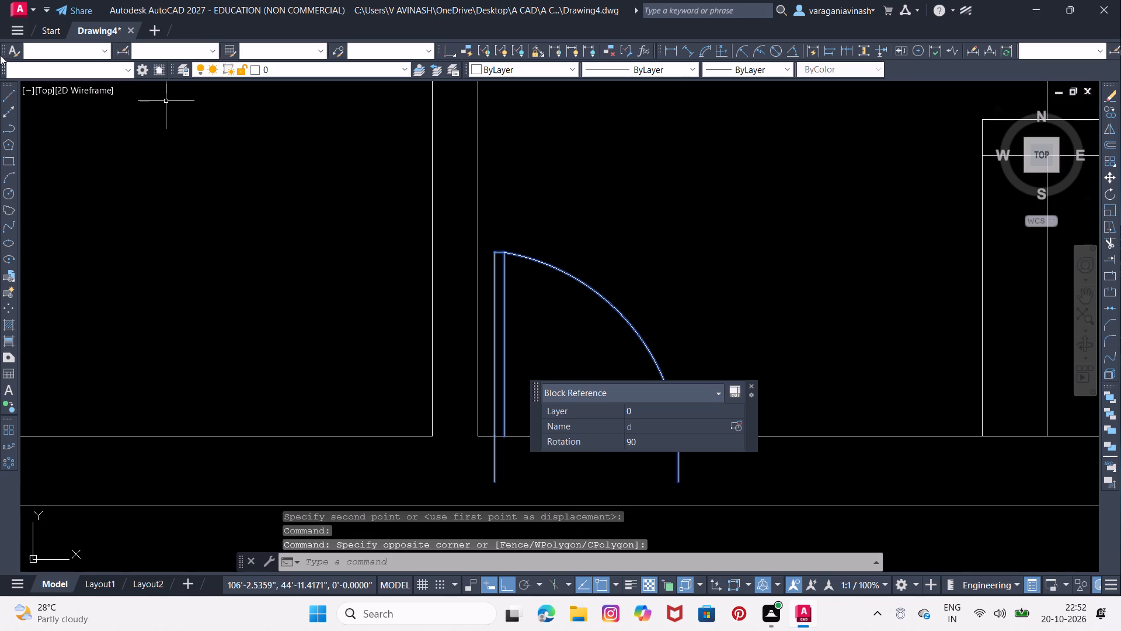
# Draw two vertical lines about 3" long extending the south wall door's jambs down to the outer wall face.
pyautogui.click(12, 95)
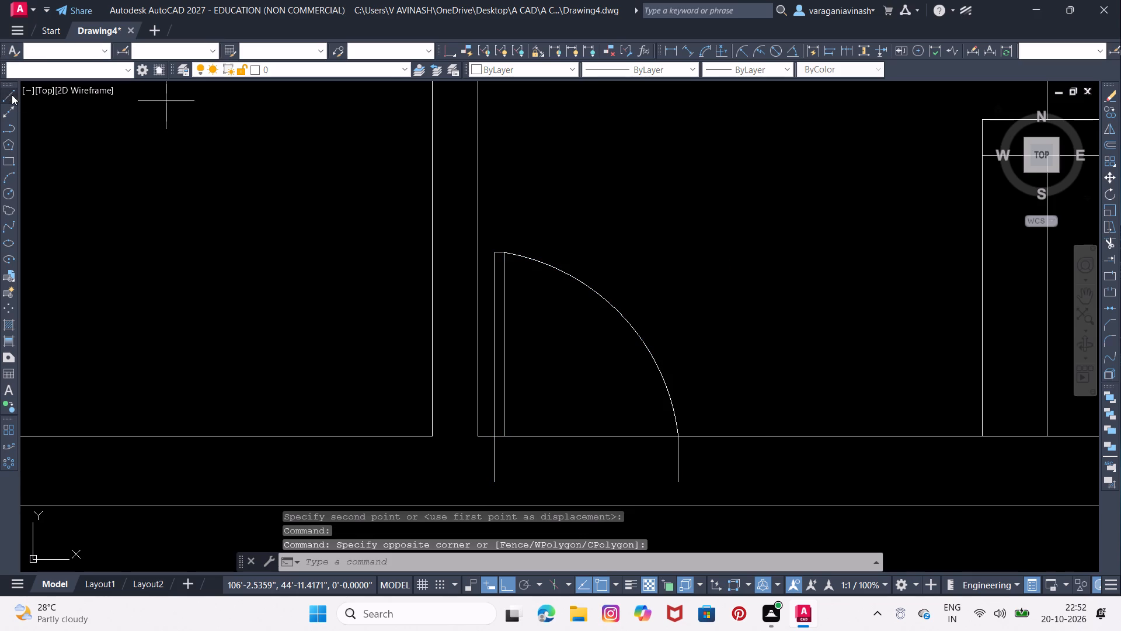
pyautogui.click(495, 477)
pyautogui.click(490, 502)
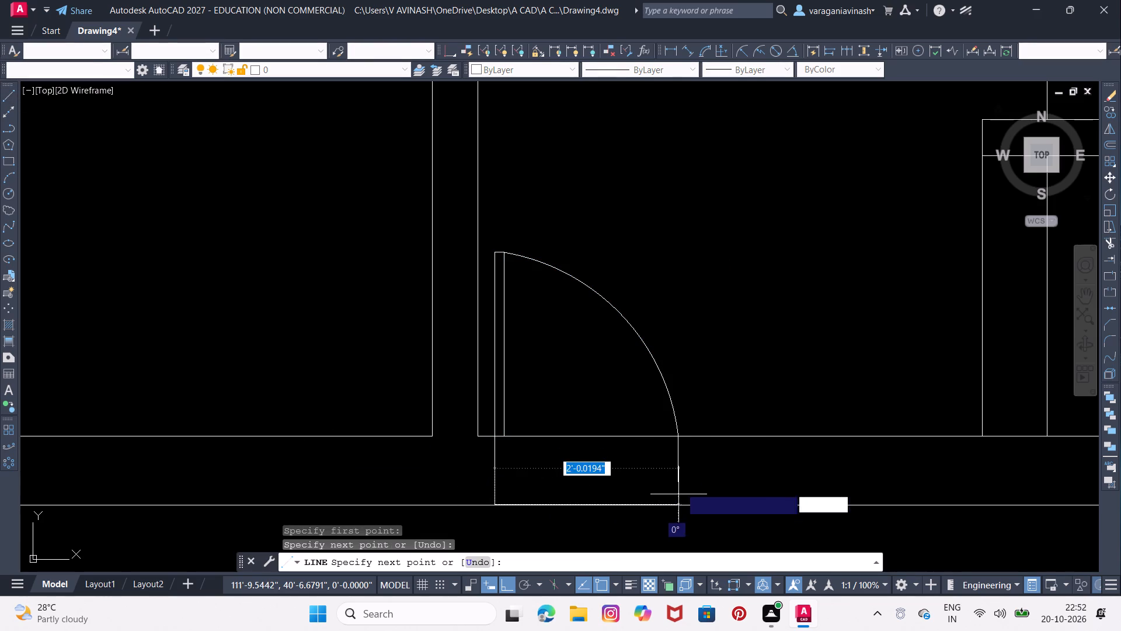
pyautogui.rightClick(683, 492)
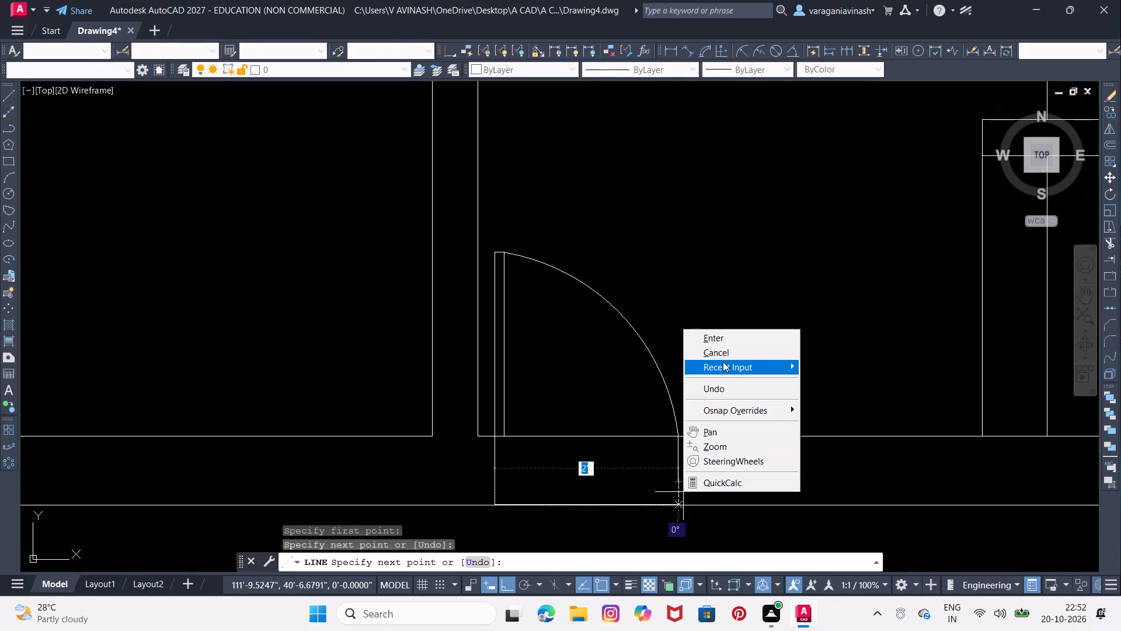
pyautogui.click(723, 341)
pyautogui.rightClick(723, 341)
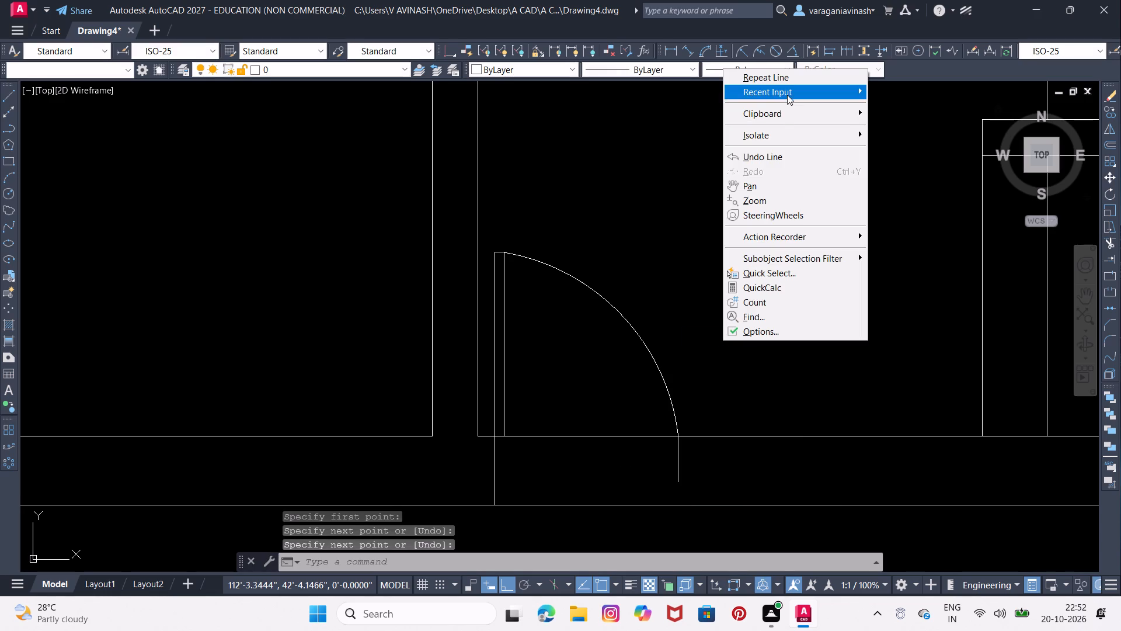
pyautogui.click(789, 84)
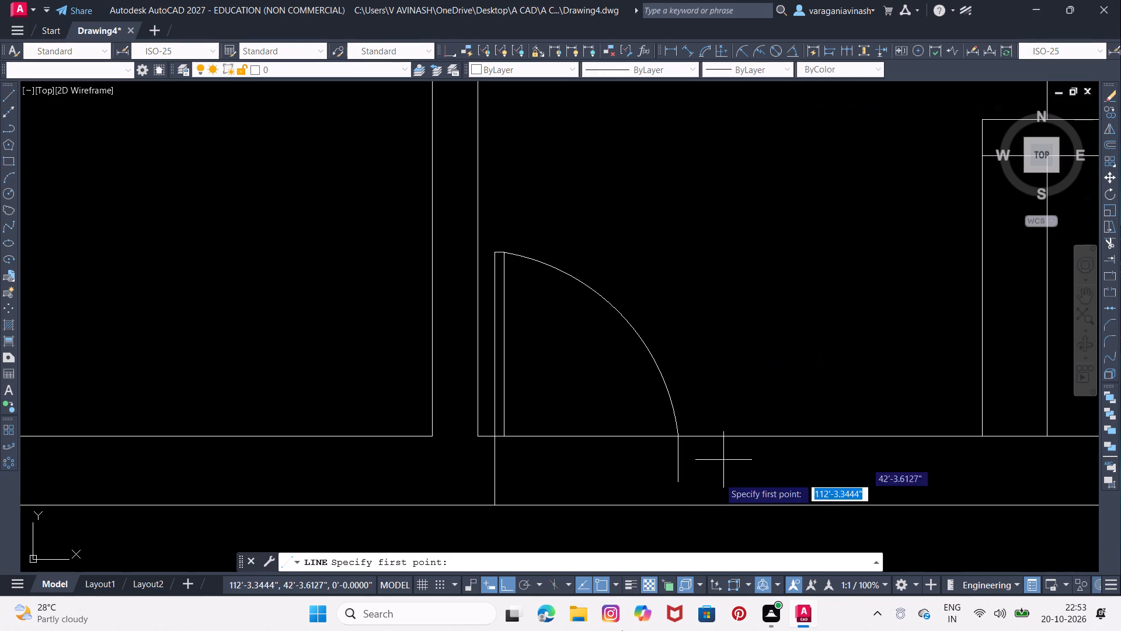
pyautogui.click(677, 483)
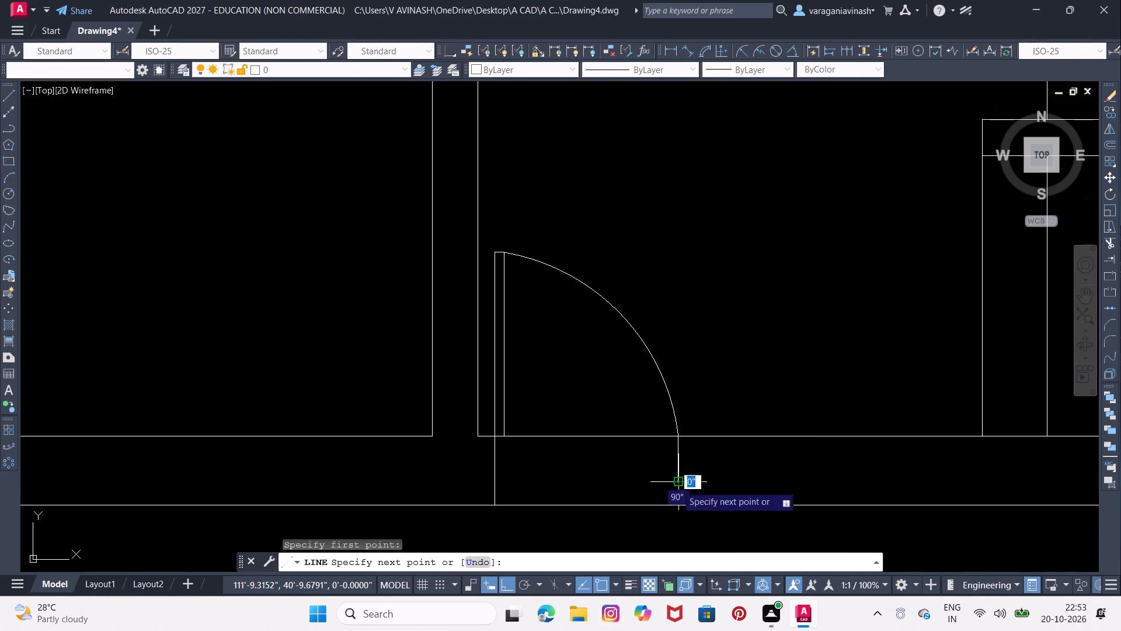
pyautogui.click(676, 508)
pyautogui.rightClick(676, 508)
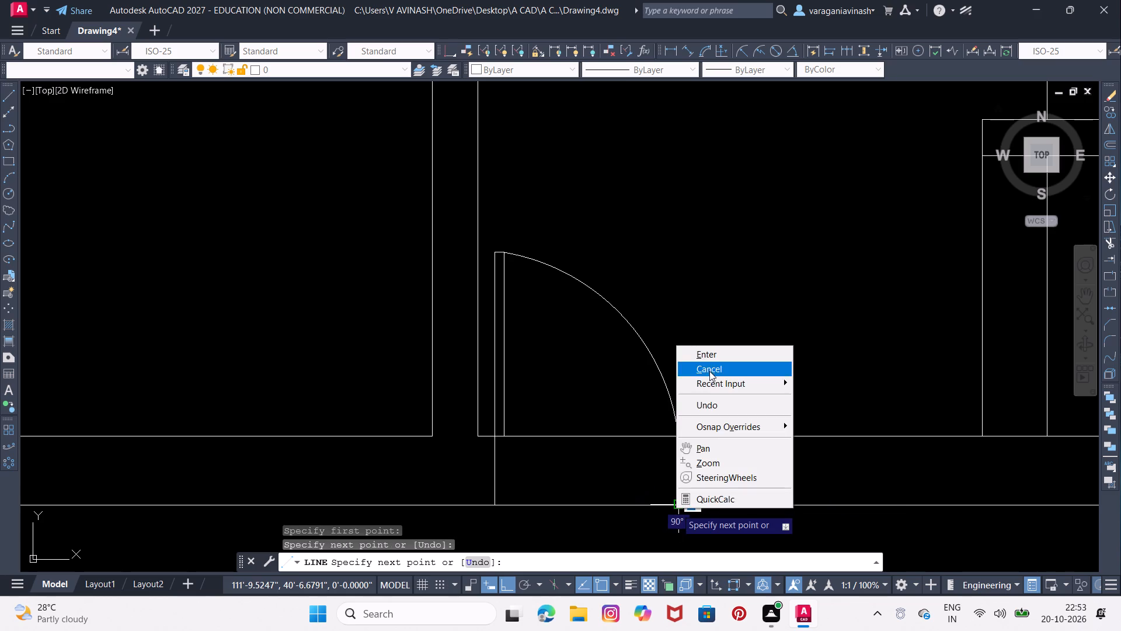
pyautogui.click(710, 355)
# Draw two horizontal lines across the unfurnished west room's east wall, one just above the southeast corner and the other about 4'-3" farther north.
pyautogui.scroll(-3, 711, 355)
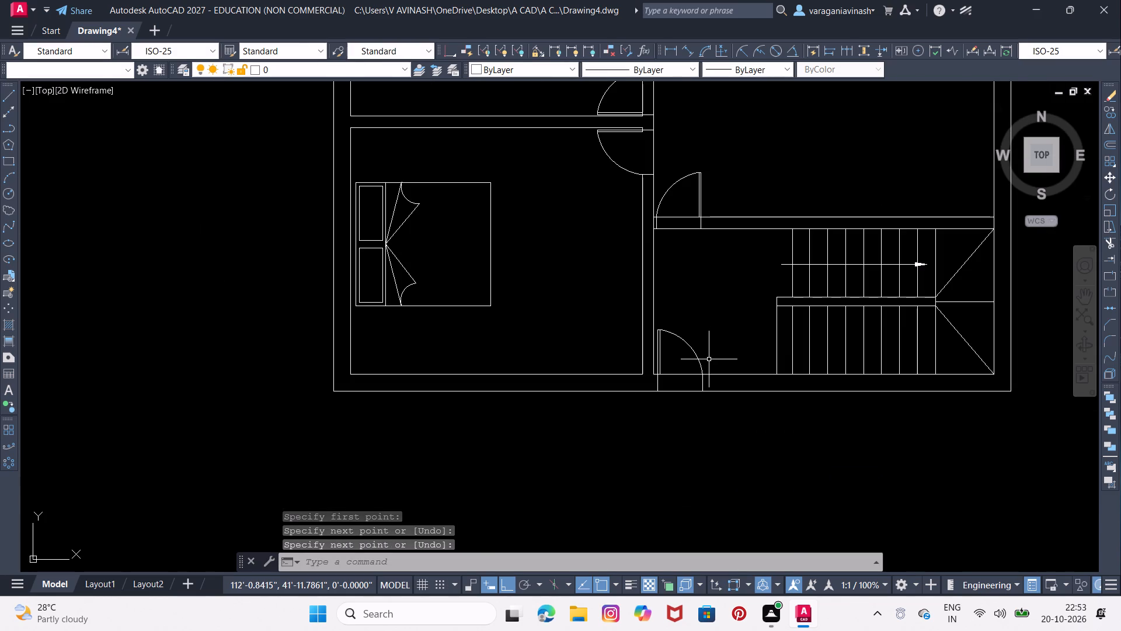
pyautogui.scroll(-2, 709, 359)
pyautogui.moveTo(1064, 401); pyautogui.dragTo(1015, 467, button='middle')
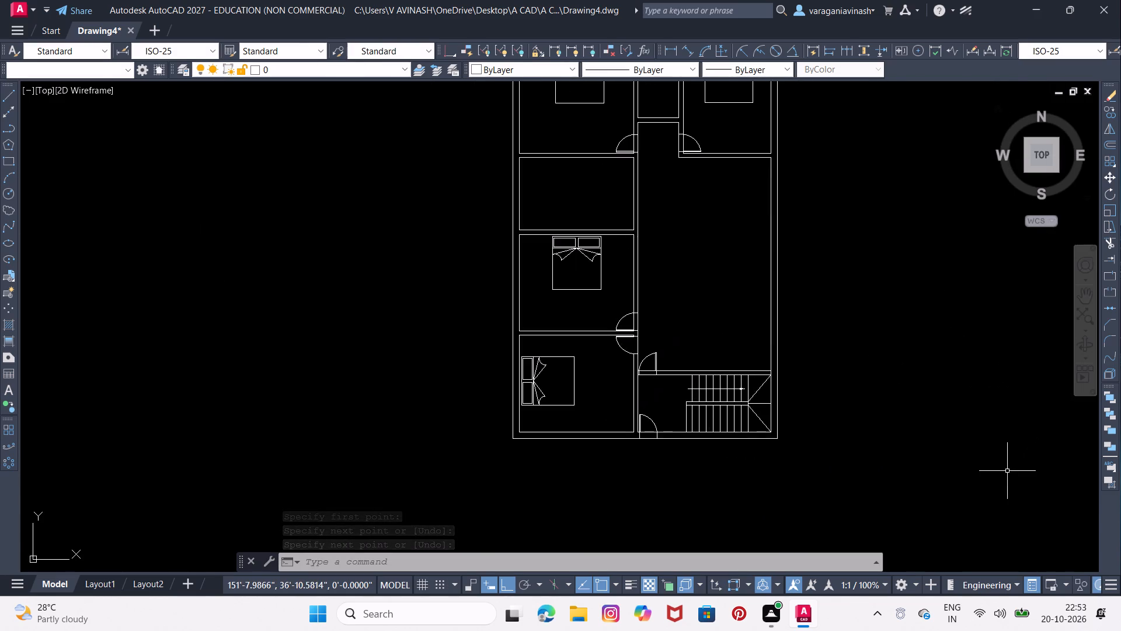
pyautogui.moveTo(964, 442); pyautogui.dragTo(953, 527, button='middle')
pyautogui.scroll(1, 788, 372)
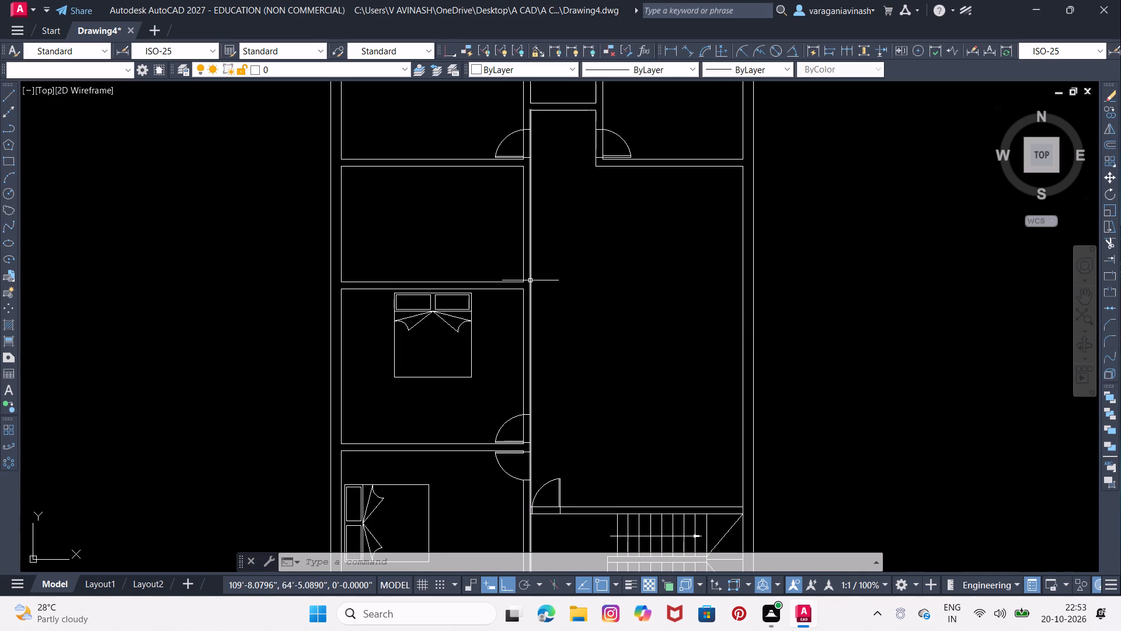
pyautogui.moveTo(530, 280); pyautogui.dragTo(556, 414, button='middle')
pyautogui.scroll(1, 515, 324)
pyautogui.scroll(1, 542, 398)
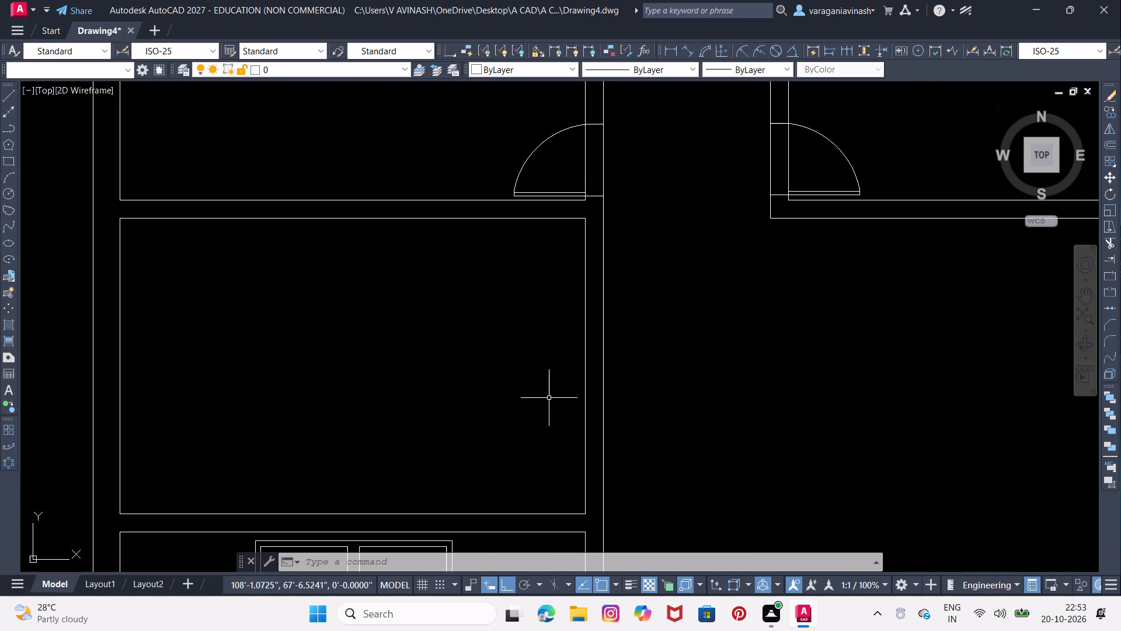
pyautogui.moveTo(556, 403); pyautogui.dragTo(562, 355, button='middle')
pyautogui.click(8, 92)
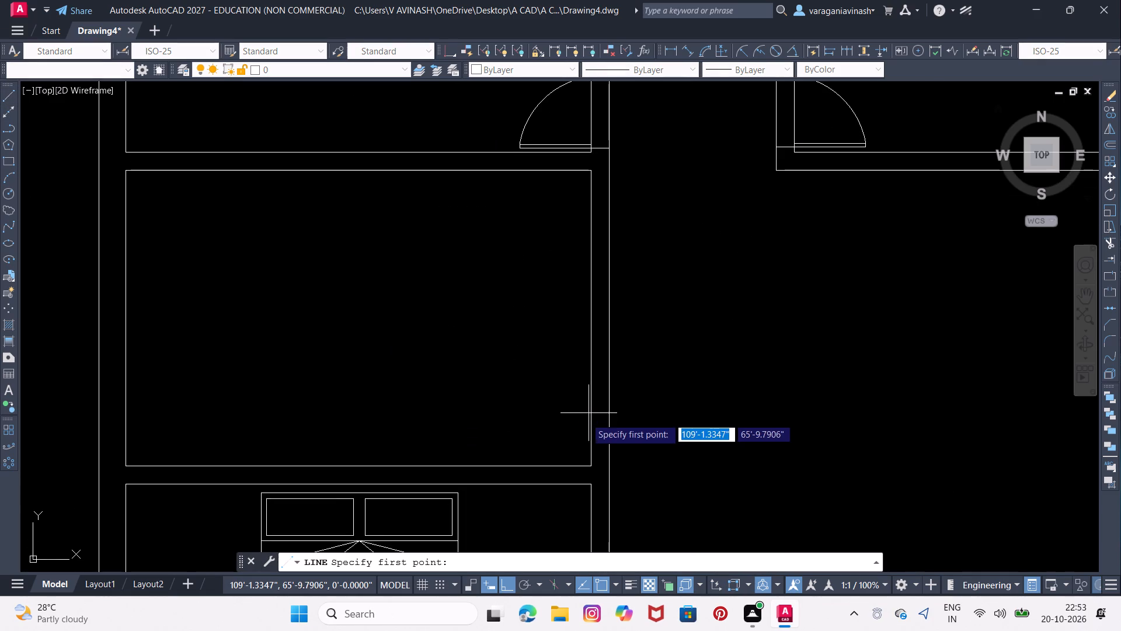
pyautogui.click(591, 449)
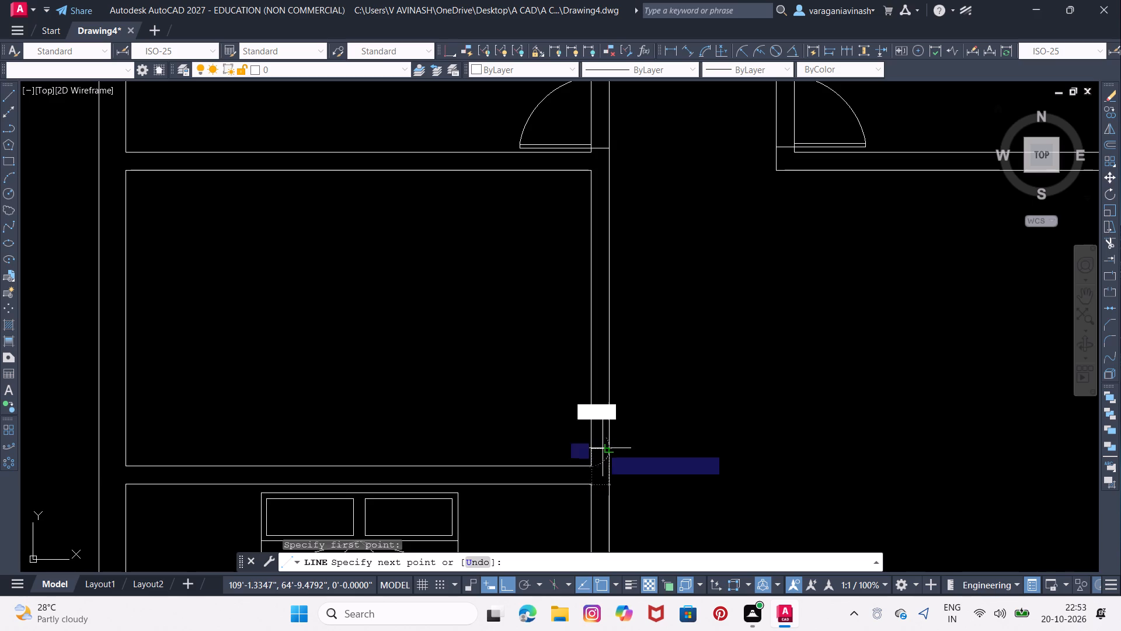
pyautogui.click(612, 448)
pyautogui.rightClick(612, 448)
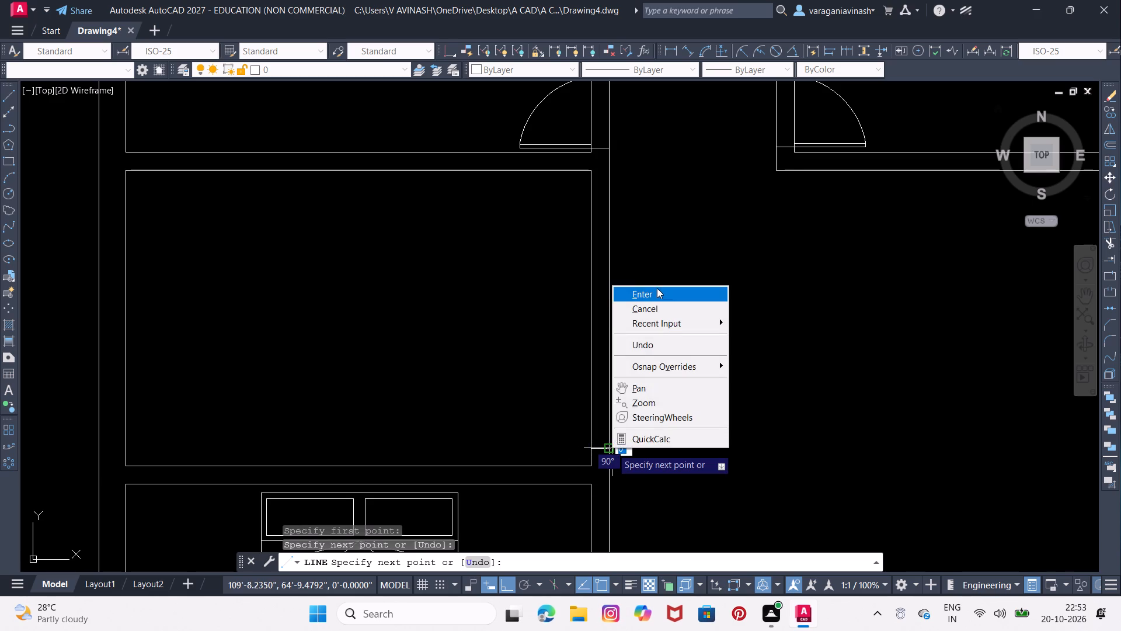
pyautogui.click(656, 288)
pyautogui.rightClick(656, 288)
pyautogui.click(676, 292)
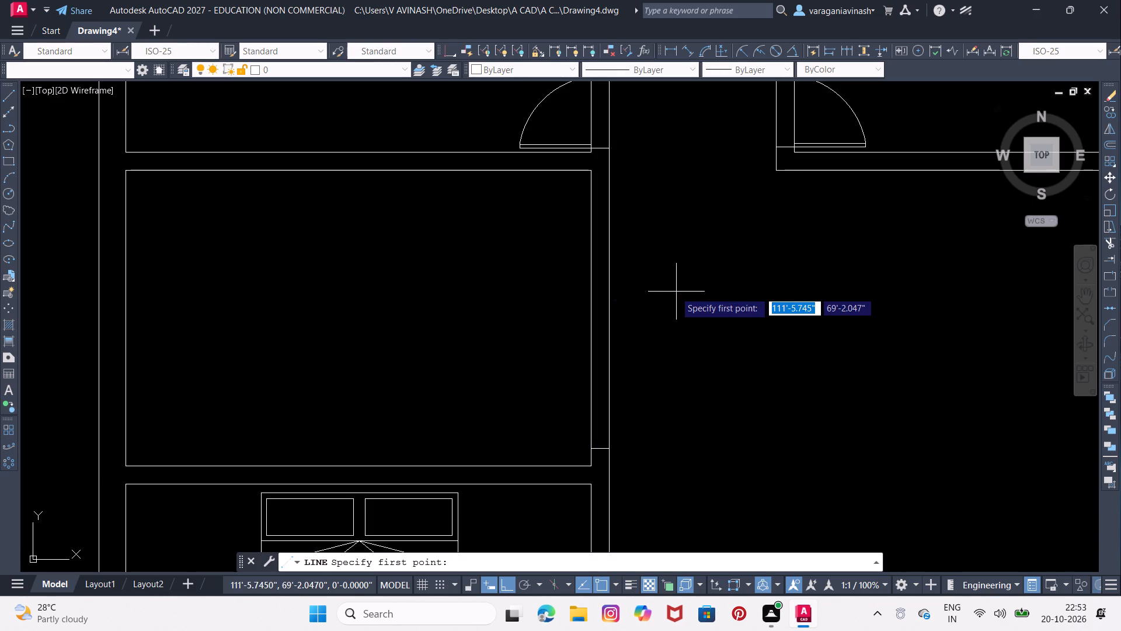
pyautogui.click(588, 297)
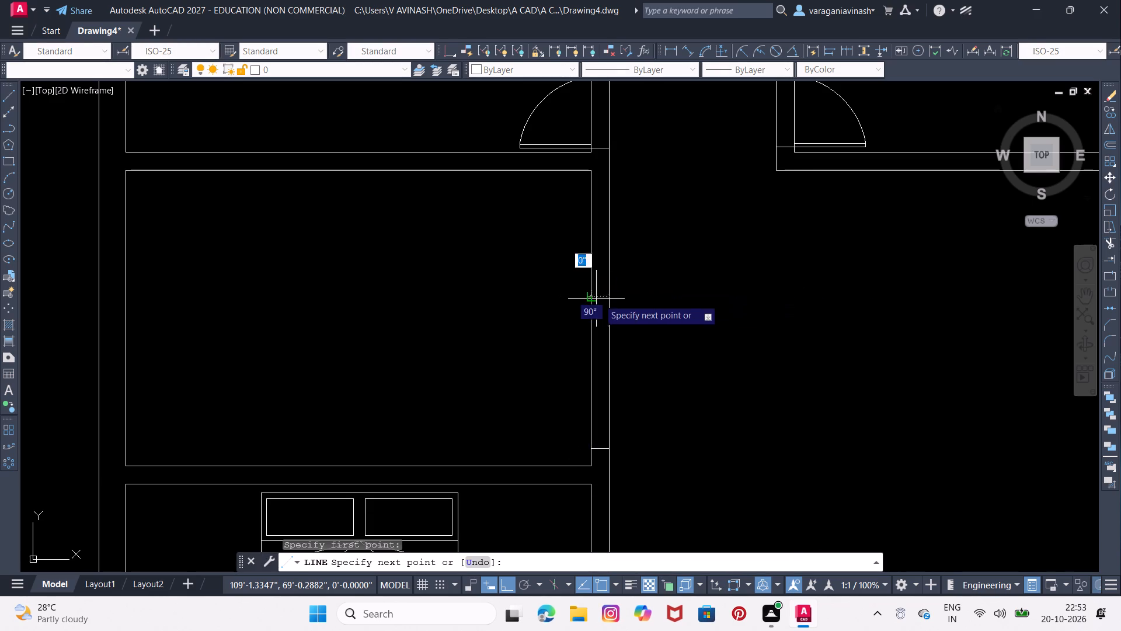
pyautogui.click(611, 298)
pyautogui.rightClick(611, 298)
pyautogui.click(625, 302)
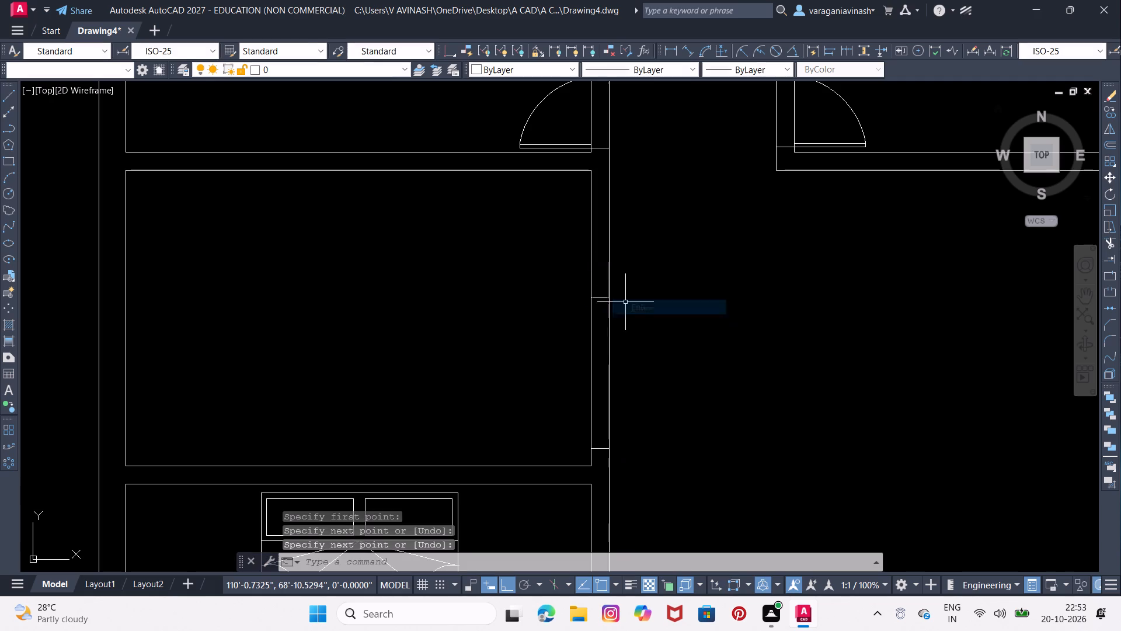
# Trim the inner wall lines at the two north bedroom doors and both wall faces between the unfurnished west room's opening lines.
pyautogui.write('tr')
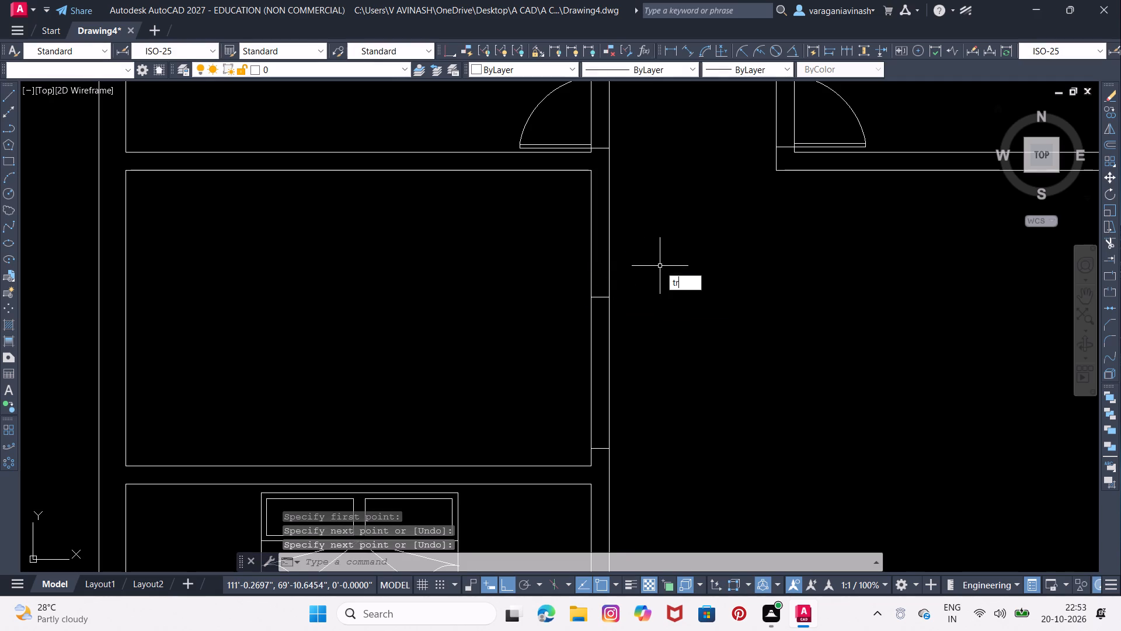
pyautogui.press('Return')
pyautogui.press('Return')
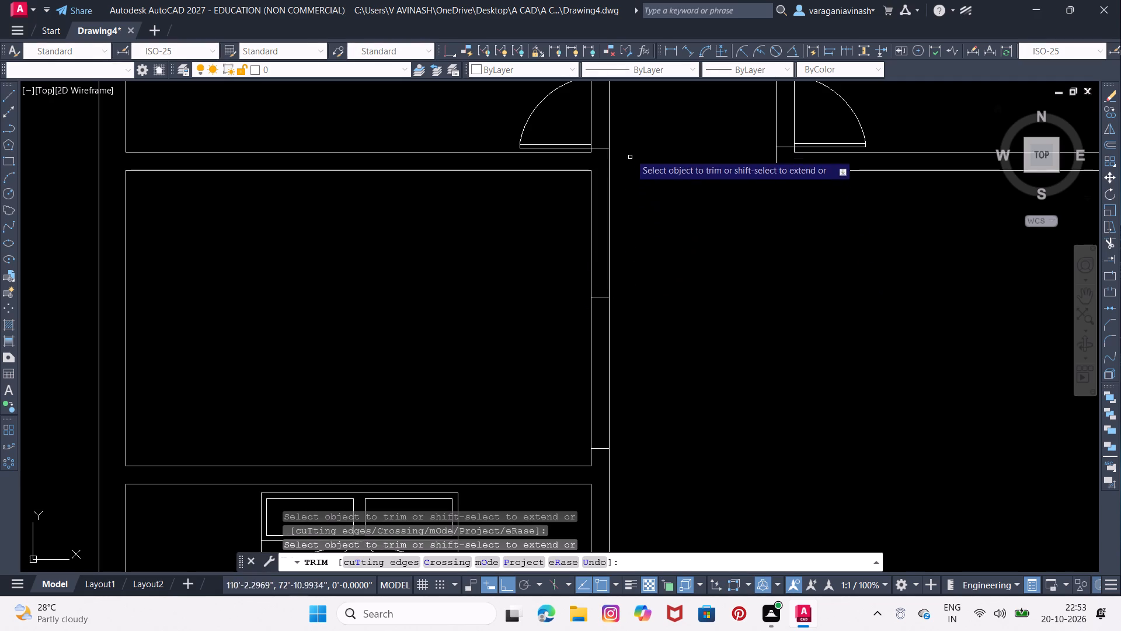
pyautogui.click(590, 130)
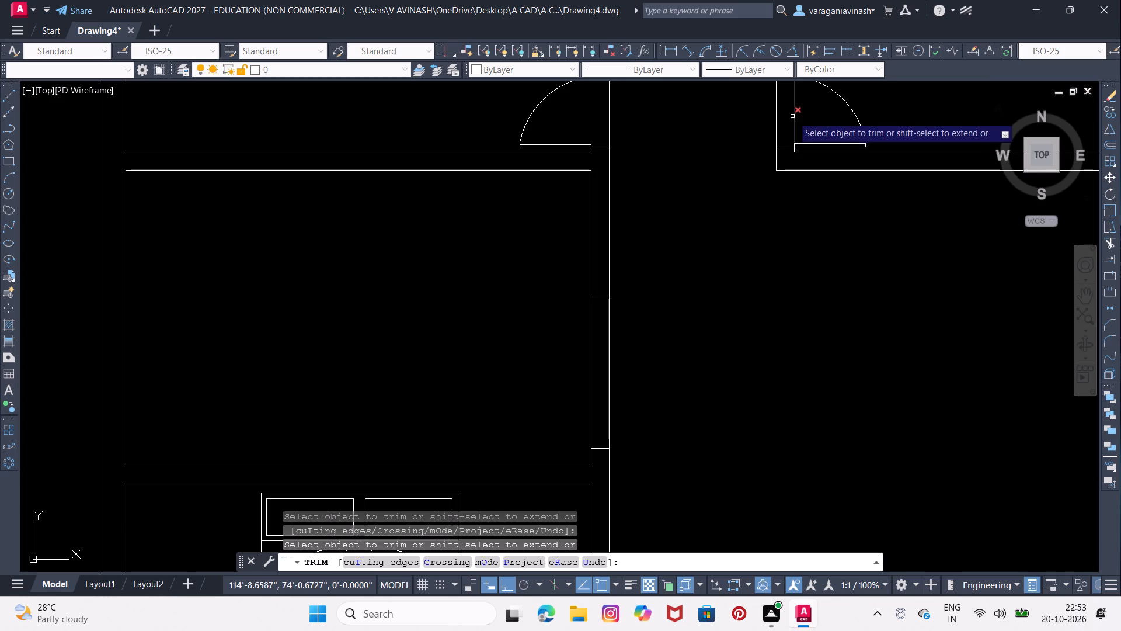
pyautogui.click(794, 116)
pyautogui.moveTo(633, 327); pyautogui.dragTo(562, 341)
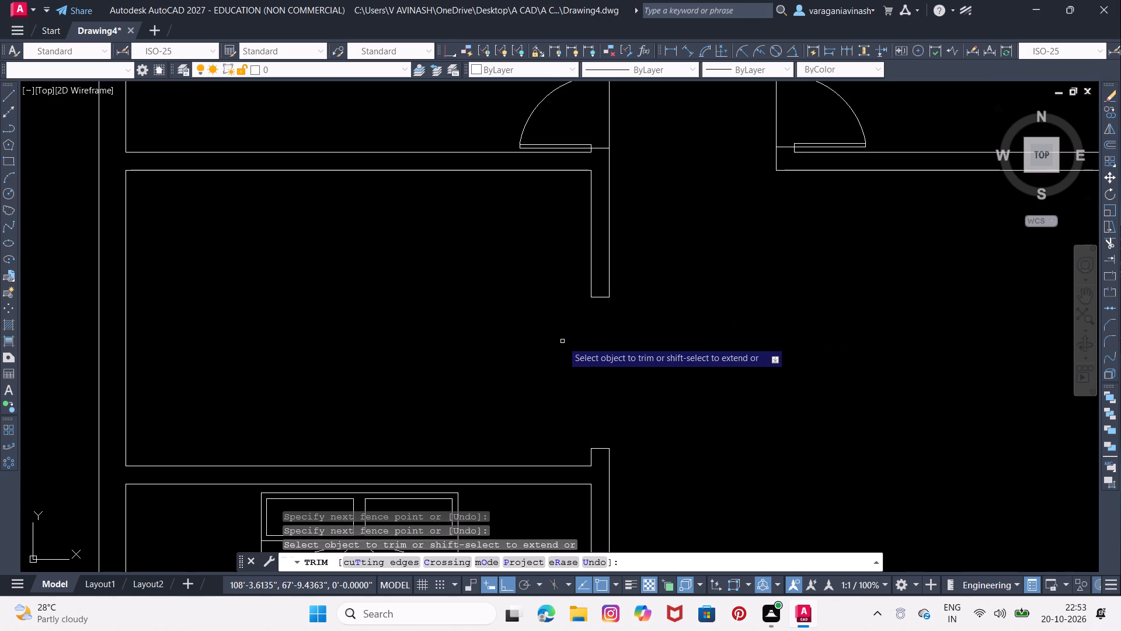
# Trim the wall face lines crossing the doorways of the middle west bedroom and the staircase room's north and south walls.
pyautogui.moveTo(558, 337); pyautogui.dragTo(515, 105, button='middle')
pyautogui.moveTo(555, 363); pyautogui.dragTo(556, 169, button='middle')
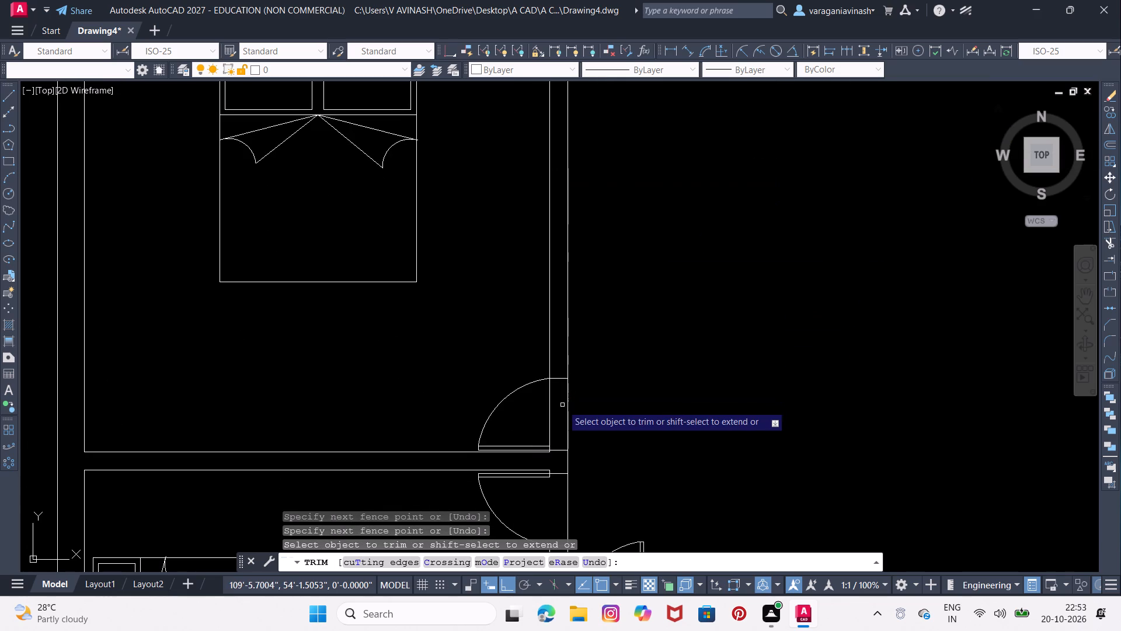
pyautogui.moveTo(562, 405); pyautogui.dragTo(544, 408)
pyautogui.moveTo(554, 190); pyautogui.dragTo(585, 114, button='middle')
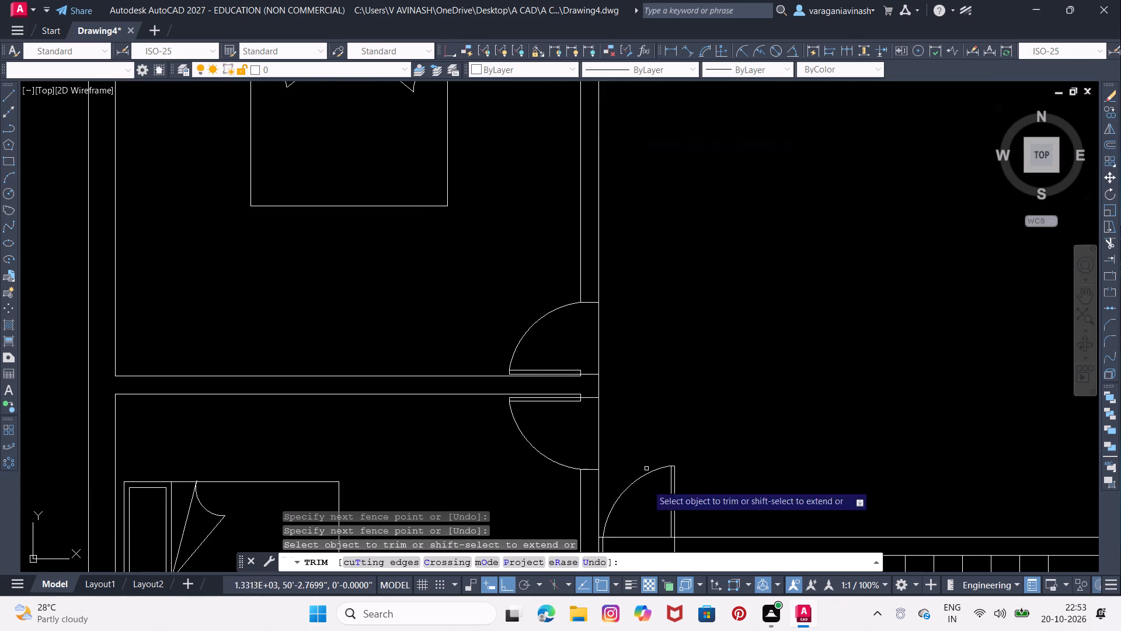
pyautogui.moveTo(648, 487); pyautogui.dragTo(636, 224, button='middle')
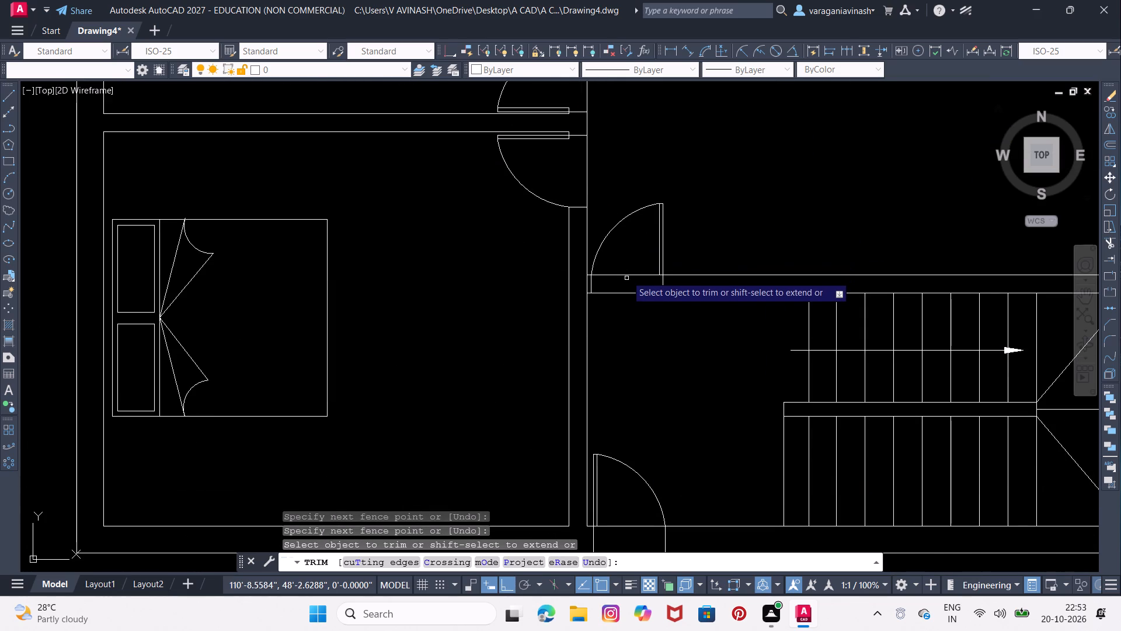
pyautogui.click(627, 273)
pyautogui.moveTo(634, 523); pyautogui.dragTo(632, 536)
# Draw a vertical line along the northwest bedroom's east inner wall face, from the north wall down to the upper door jamb.
pyautogui.scroll(-2, 643, 459)
pyautogui.scroll(-1, 676, 348)
pyautogui.moveTo(677, 325); pyautogui.dragTo(639, 529, button='middle')
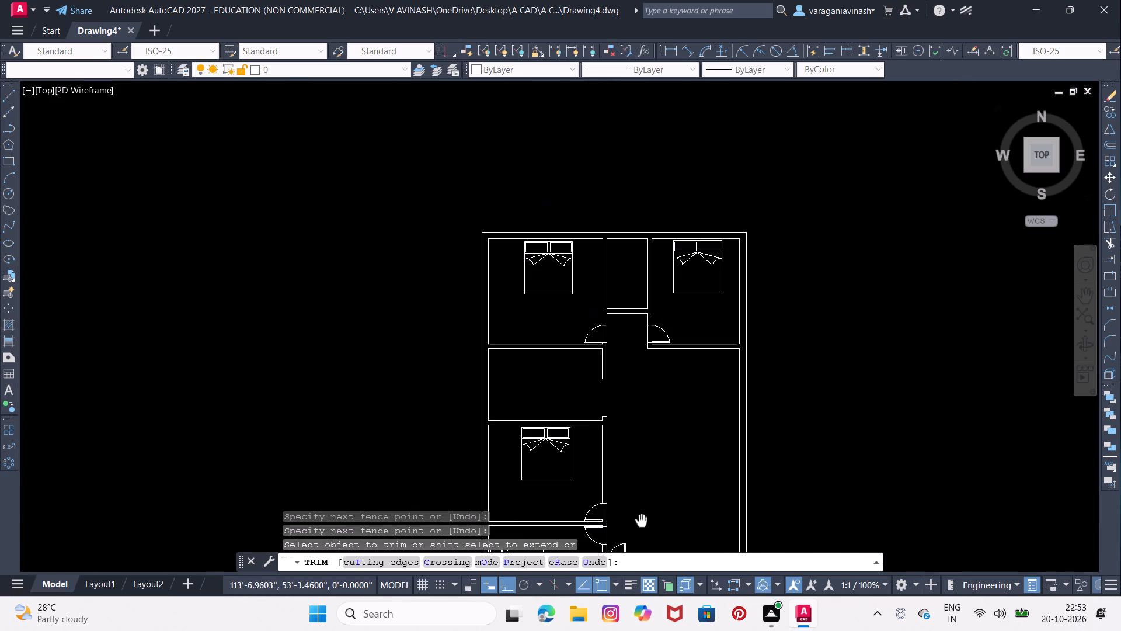
pyautogui.moveTo(639, 529); pyautogui.dragTo(638, 533, button='middle')
pyautogui.moveTo(625, 363); pyautogui.dragTo(607, 414, button='middle')
pyautogui.scroll(1, 607, 414)
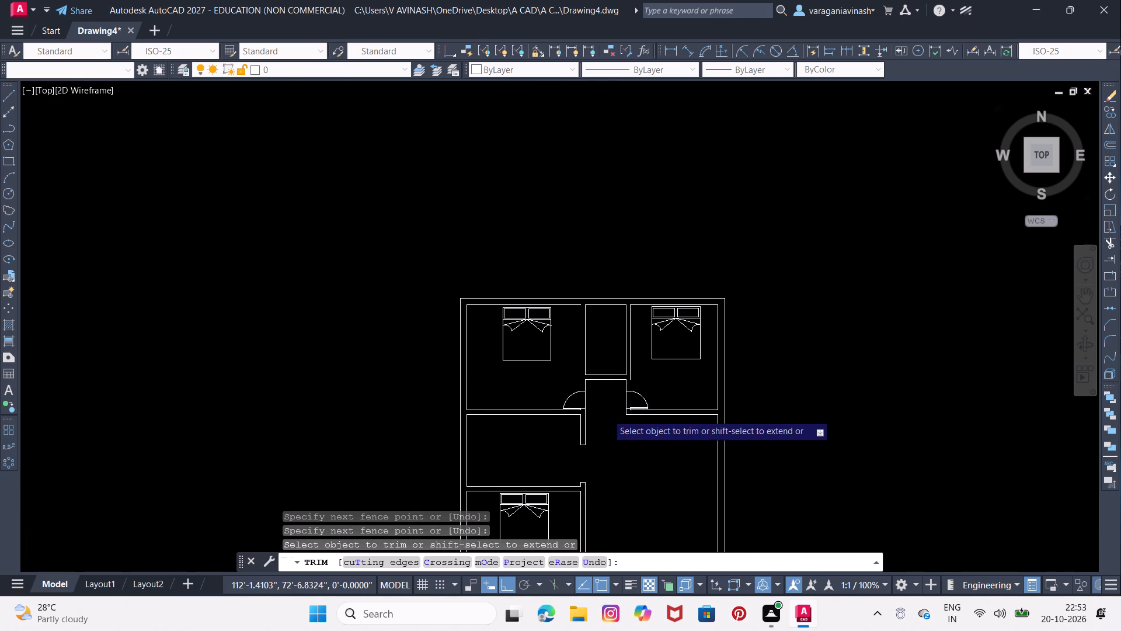
pyautogui.scroll(2, 607, 414)
pyautogui.moveTo(611, 338); pyautogui.dragTo(605, 480, button='middle')
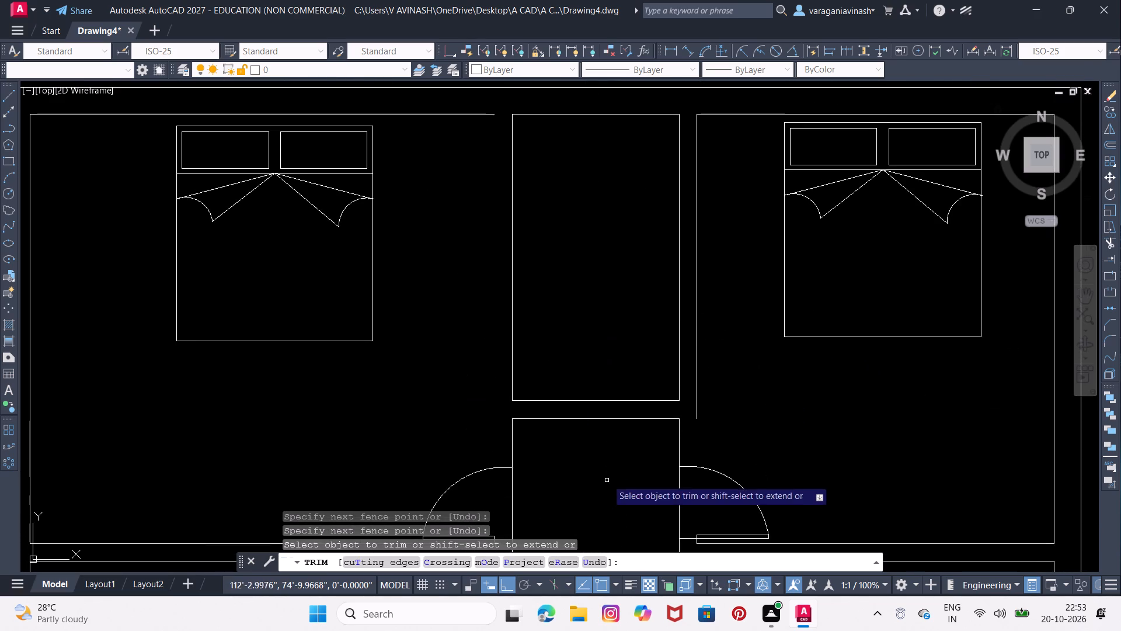
pyautogui.click(5, 95)
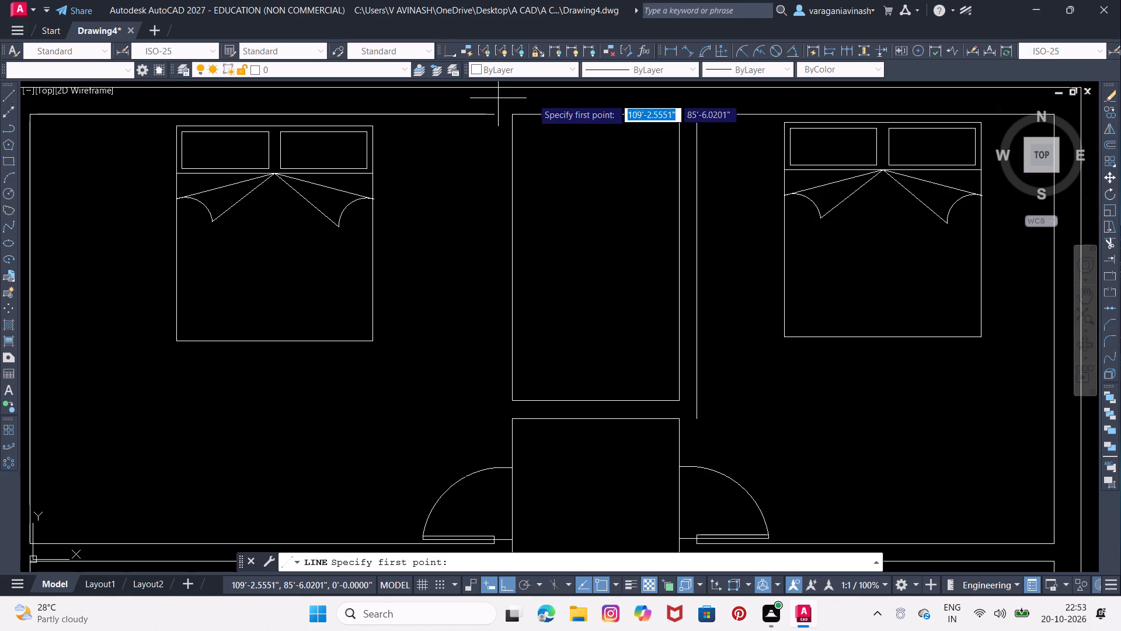
pyautogui.click(493, 118)
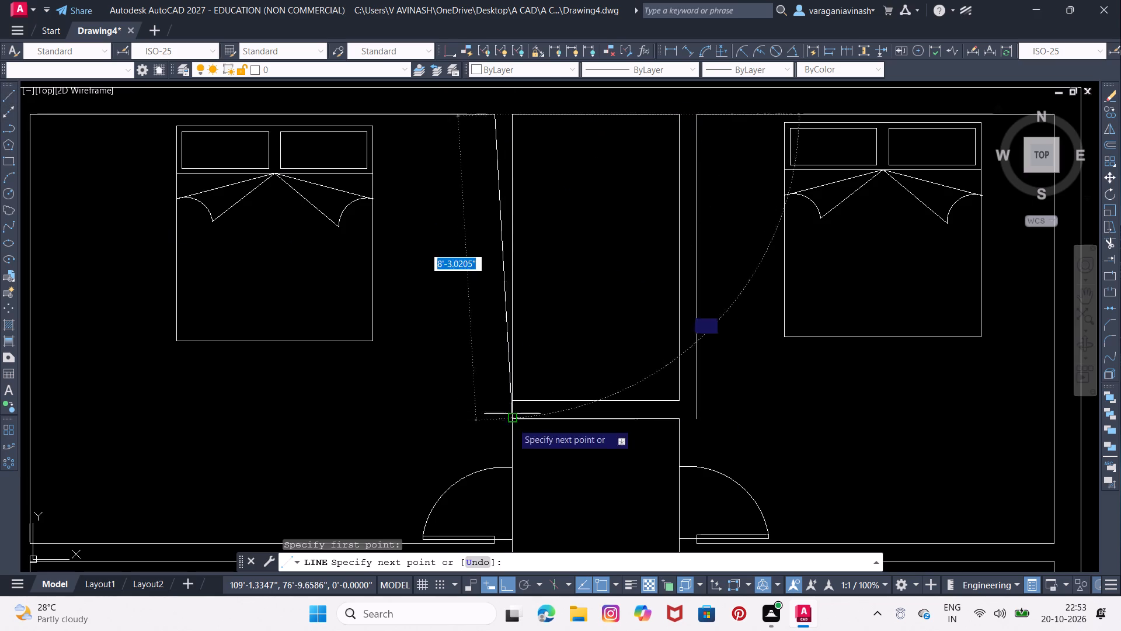
pyautogui.click(493, 471)
pyautogui.rightClick(493, 471)
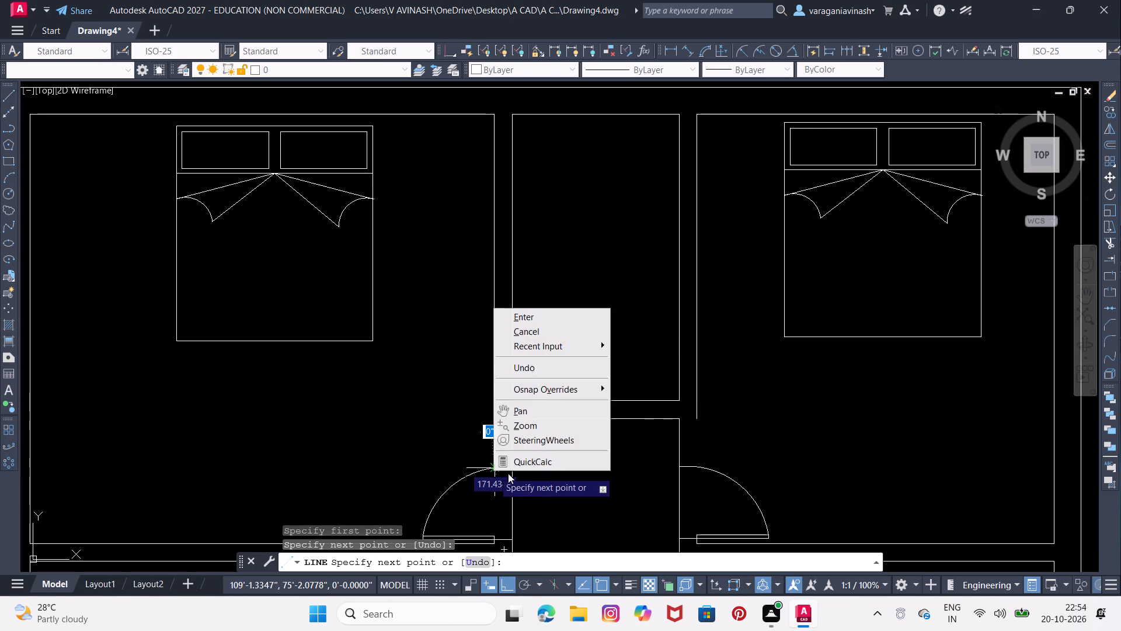
pyautogui.click(540, 316)
# Draw a vertical line extending the northeast bedroom's west inner wall face about 1'-4" down to the upper door jamb.
pyautogui.rightClick(656, 314)
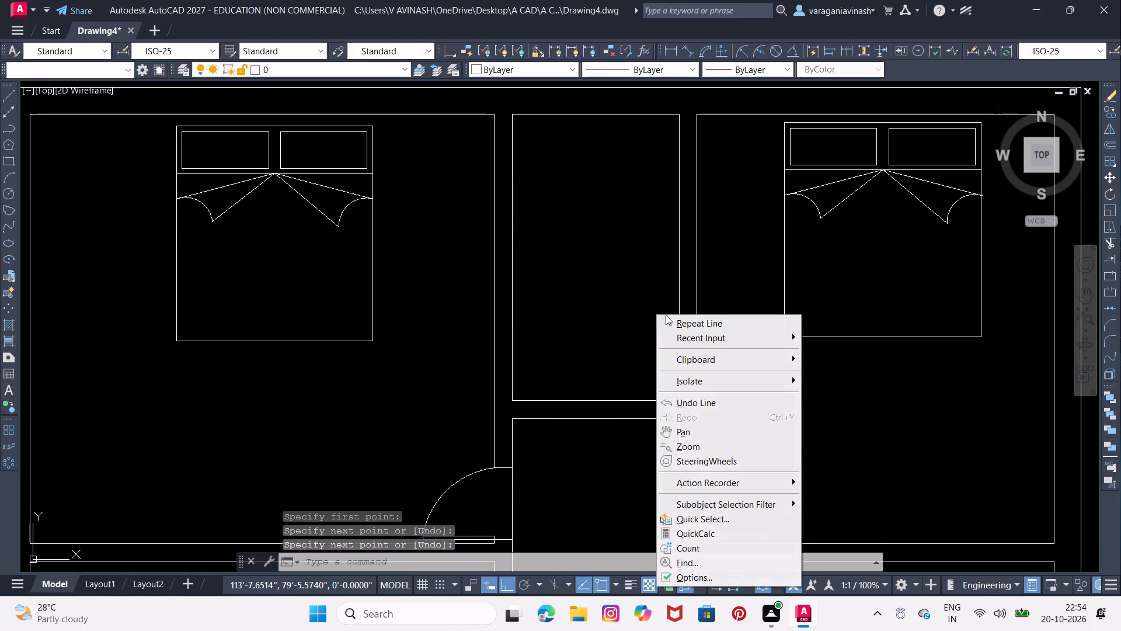
pyautogui.click(673, 325)
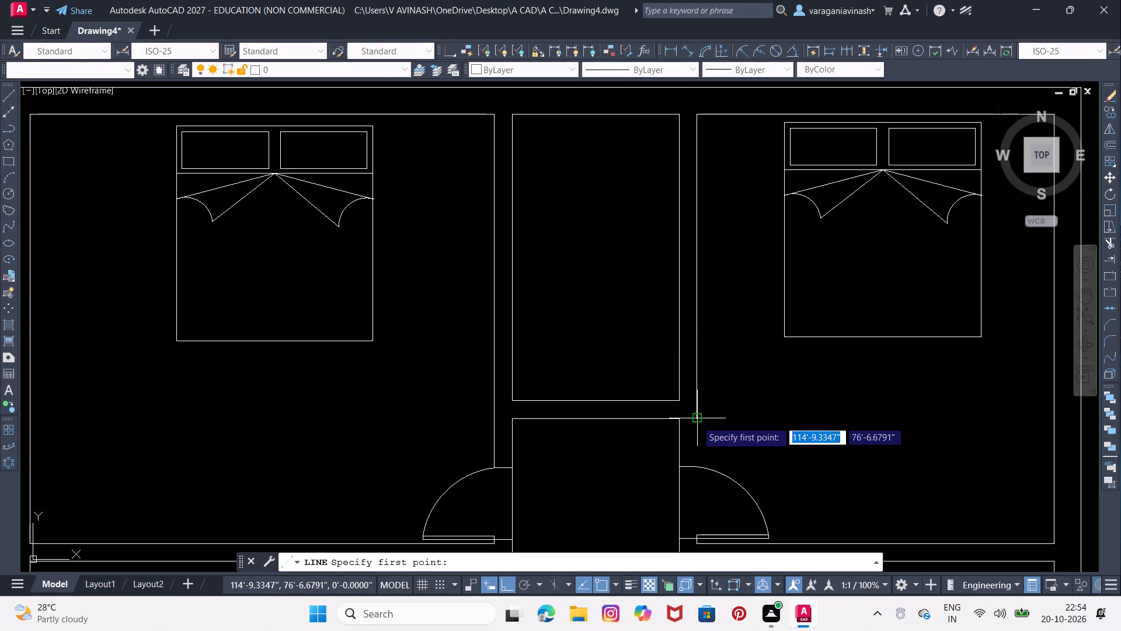
pyautogui.click(697, 421)
pyautogui.click(700, 469)
pyautogui.rightClick(700, 469)
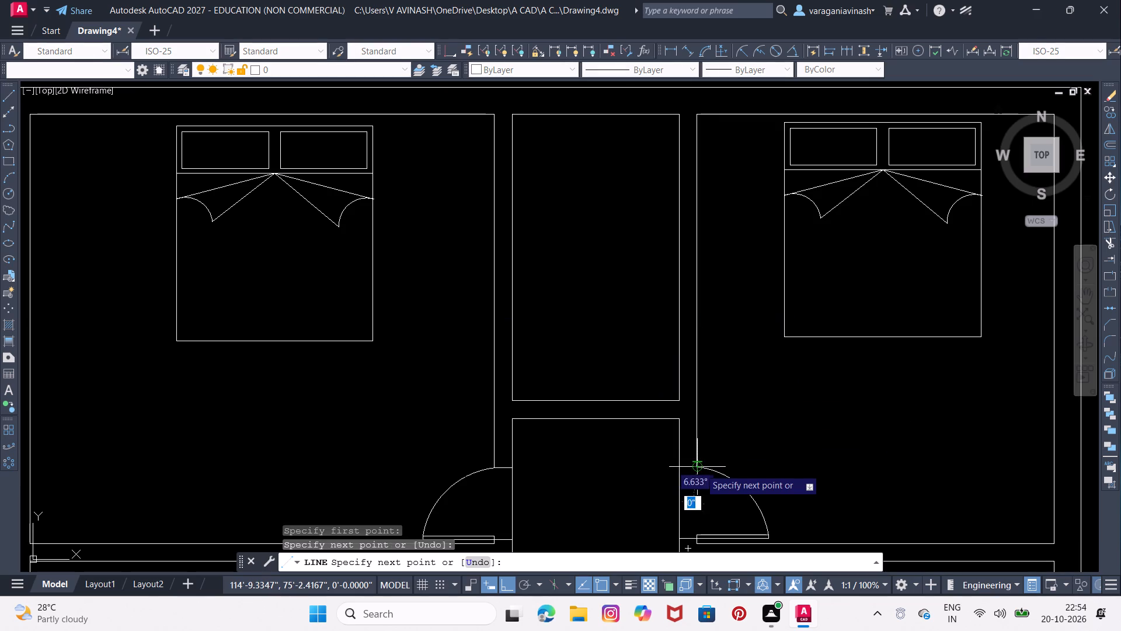
pyautogui.click(725, 317)
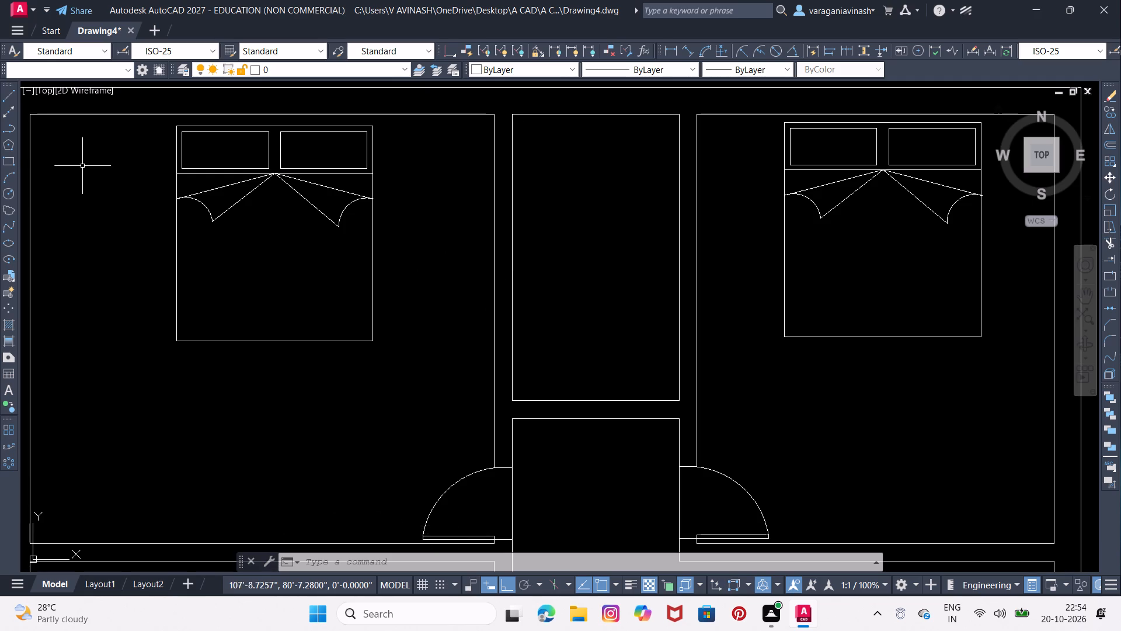
# Draw a 0.1' line east from the narrow central north room's southwest corner, continuing it south across the wall to the lower face.
pyautogui.click(9, 91)
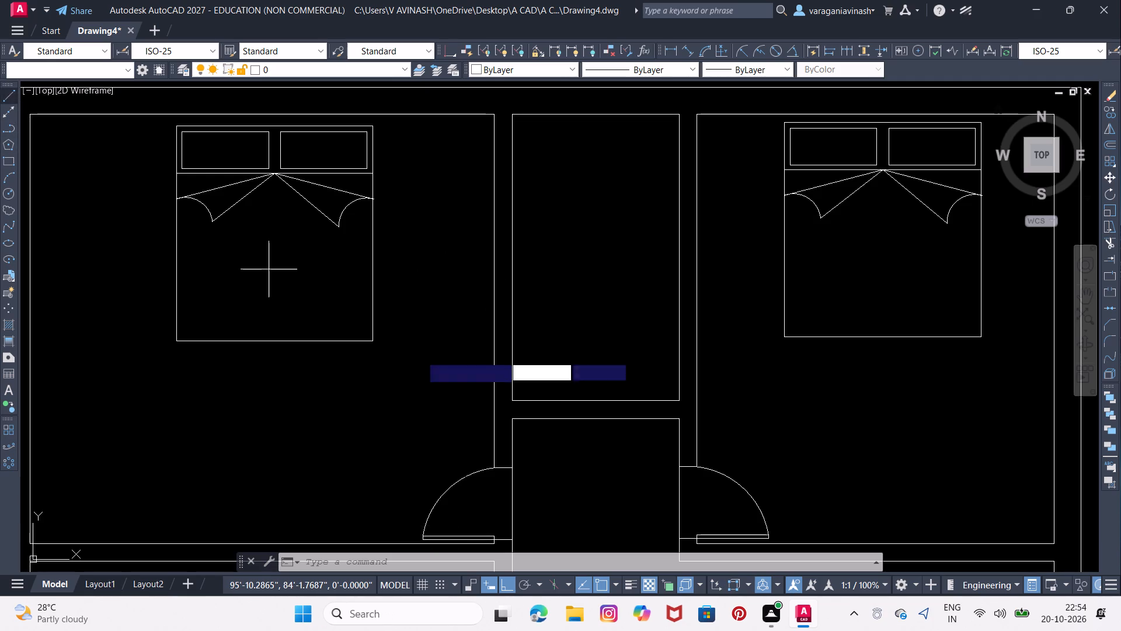
pyautogui.scroll(4, 513, 419)
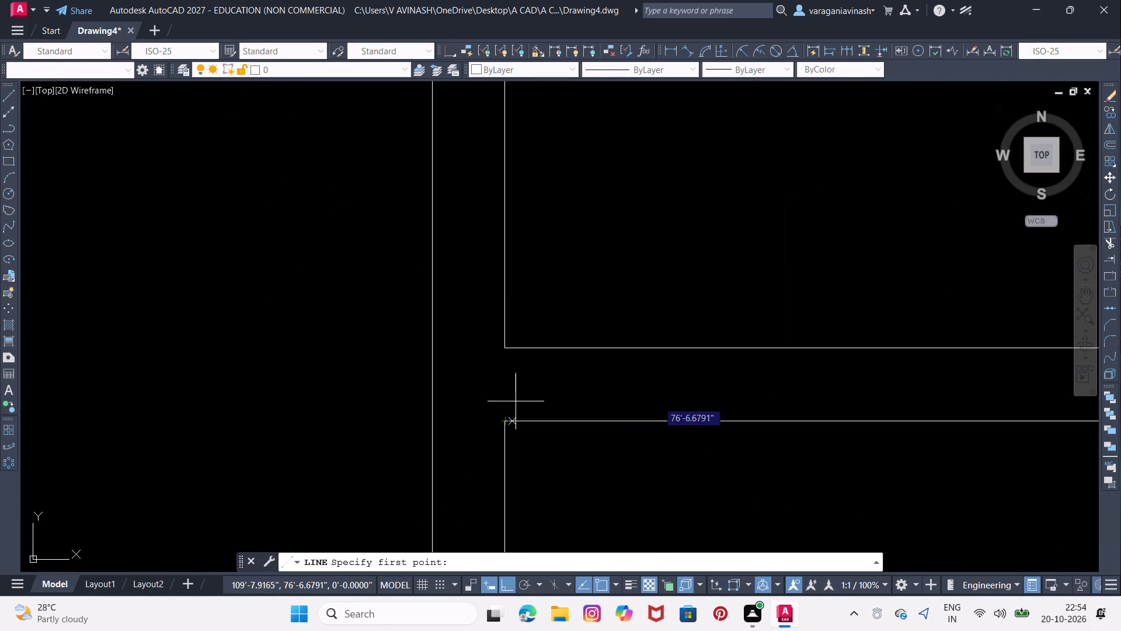
pyautogui.click(510, 349)
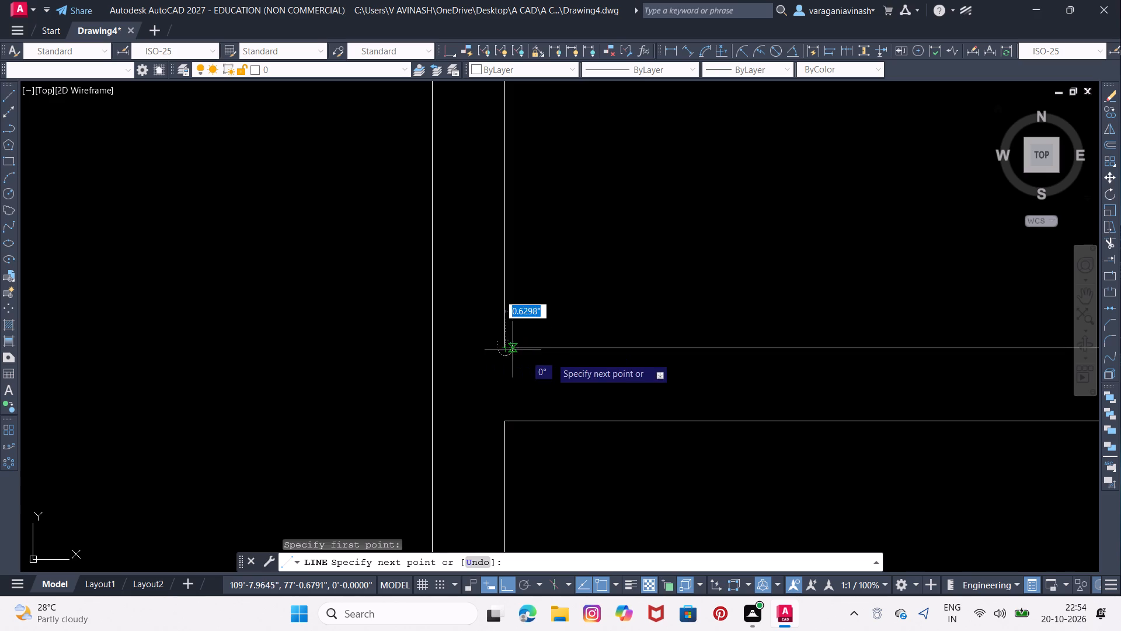
pyautogui.write("0.1'")
pyautogui.press('Return')
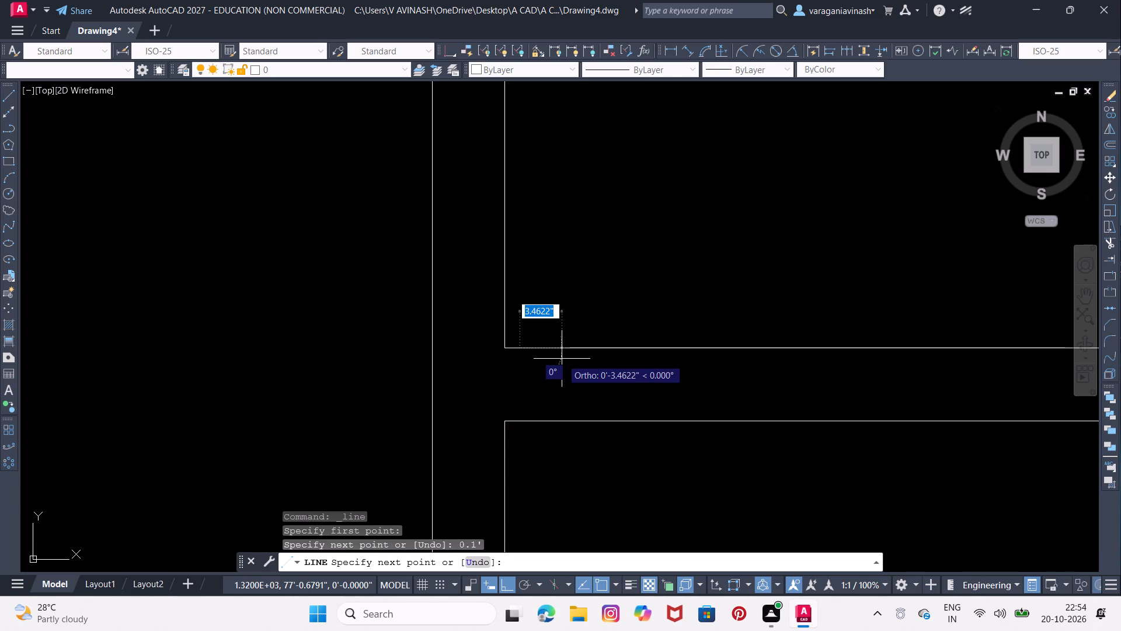
pyautogui.click(523, 427)
pyautogui.rightClick(523, 427)
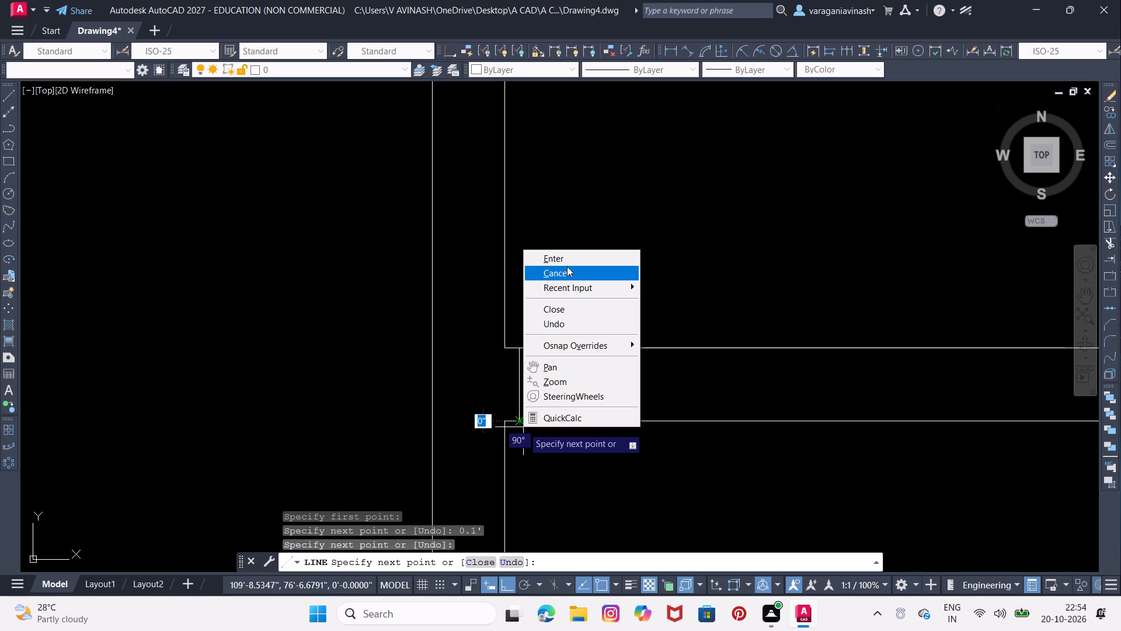
pyautogui.click(570, 261)
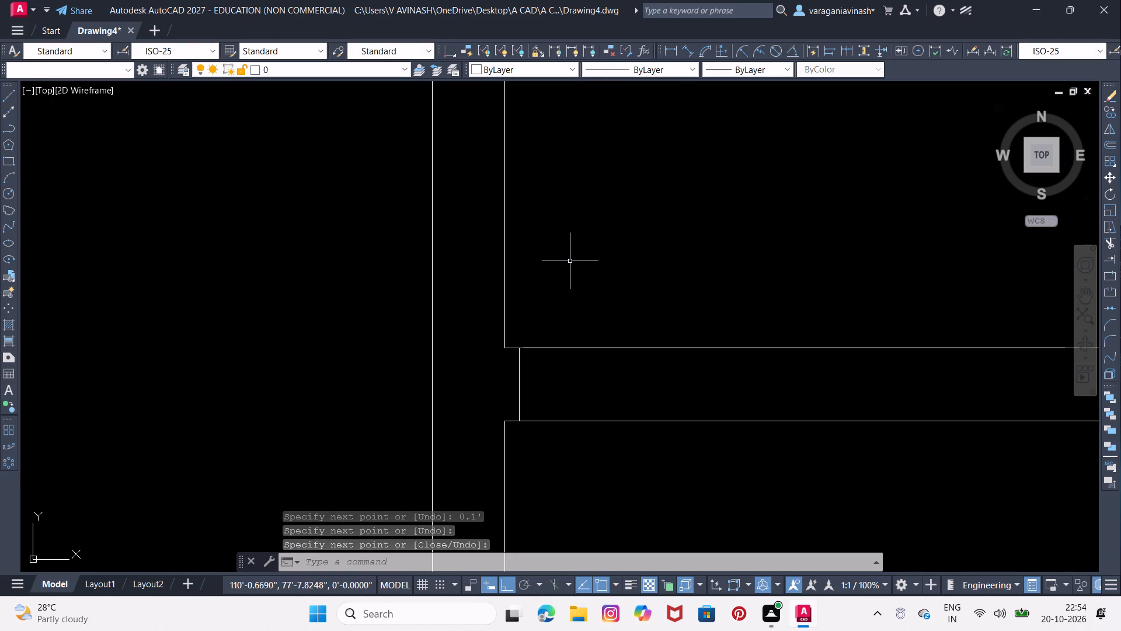
# Draw a 1.8' vertical line north from the upper end of the short line across the central north room's south wall.
pyautogui.rightClick(572, 262)
pyautogui.click(593, 266)
pyautogui.moveTo(593, 266); pyautogui.dragTo(527, 490, button='middle')
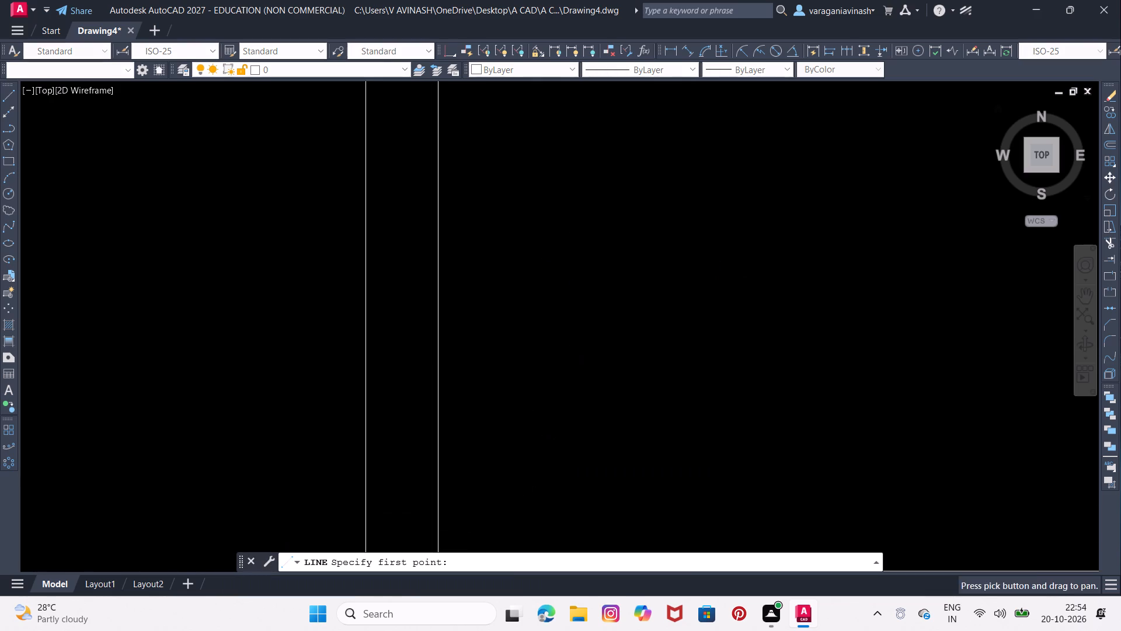
pyautogui.scroll(-1, 520, 464)
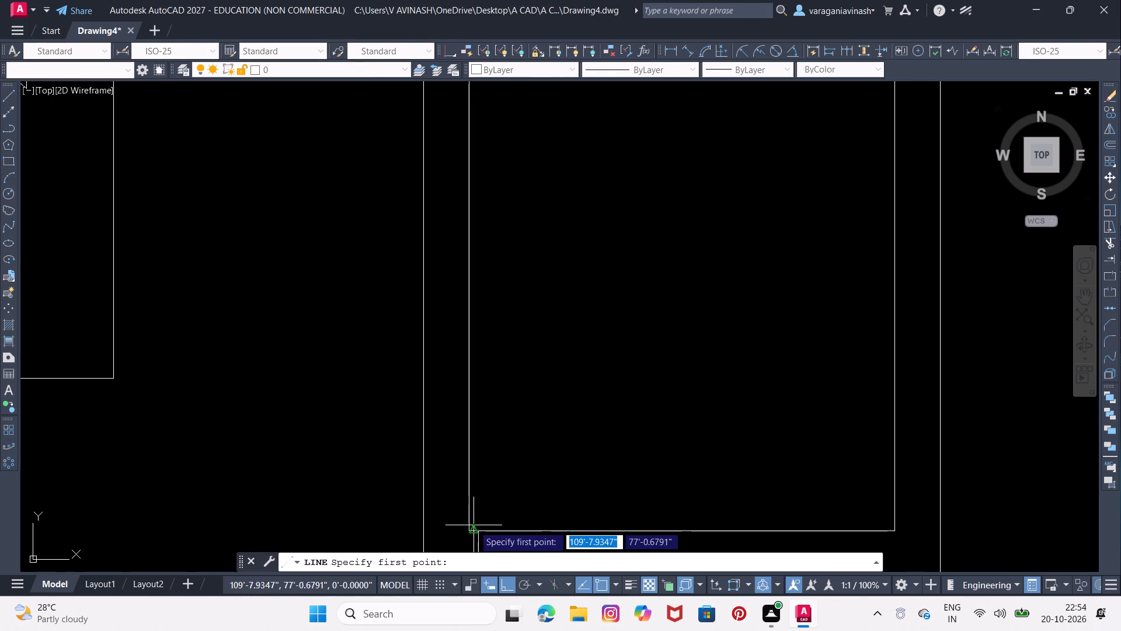
pyautogui.click(478, 529)
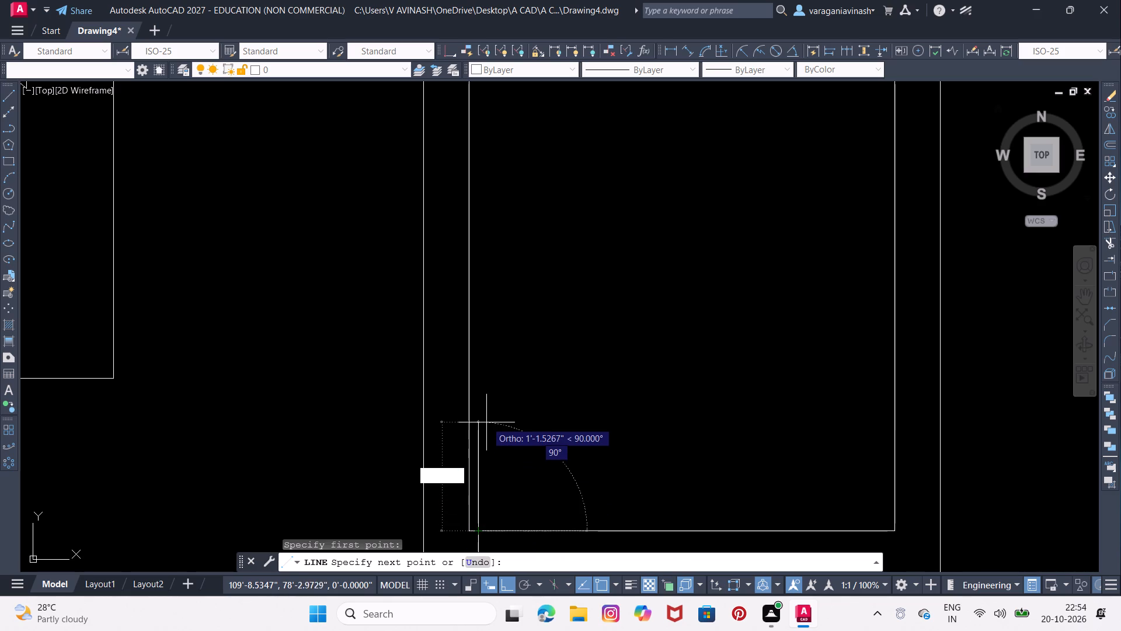
pyautogui.moveTo(486, 421); pyautogui.dragTo(501, 350, button='middle')
pyautogui.middleClick(501, 349)
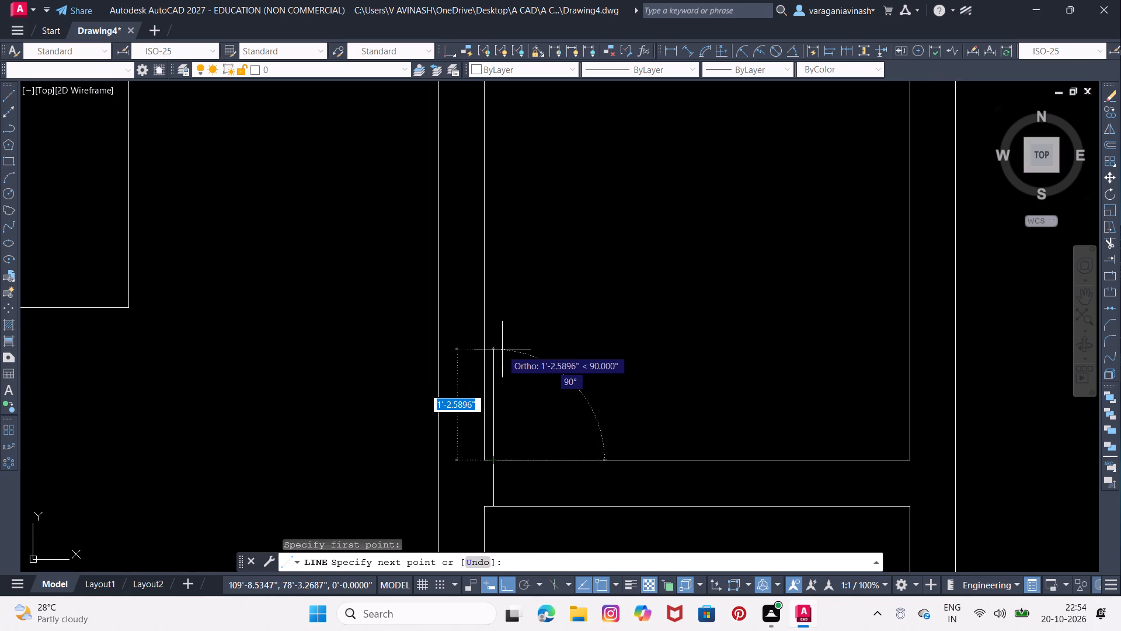
pyautogui.write("1.8'")
pyautogui.press('Return')
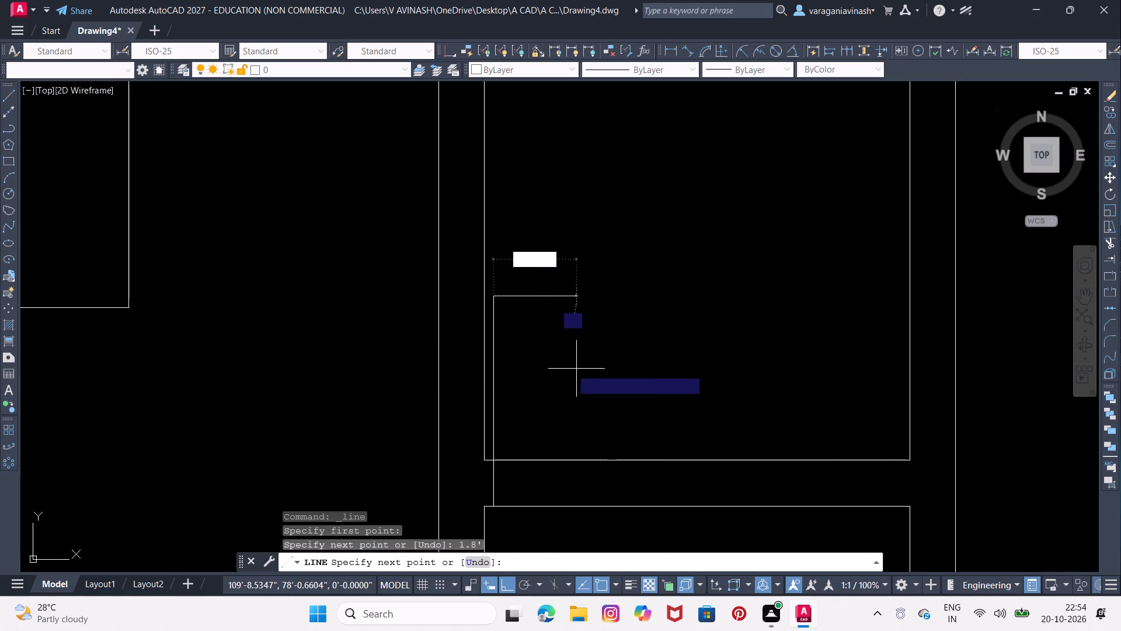
pyautogui.rightClick(613, 310)
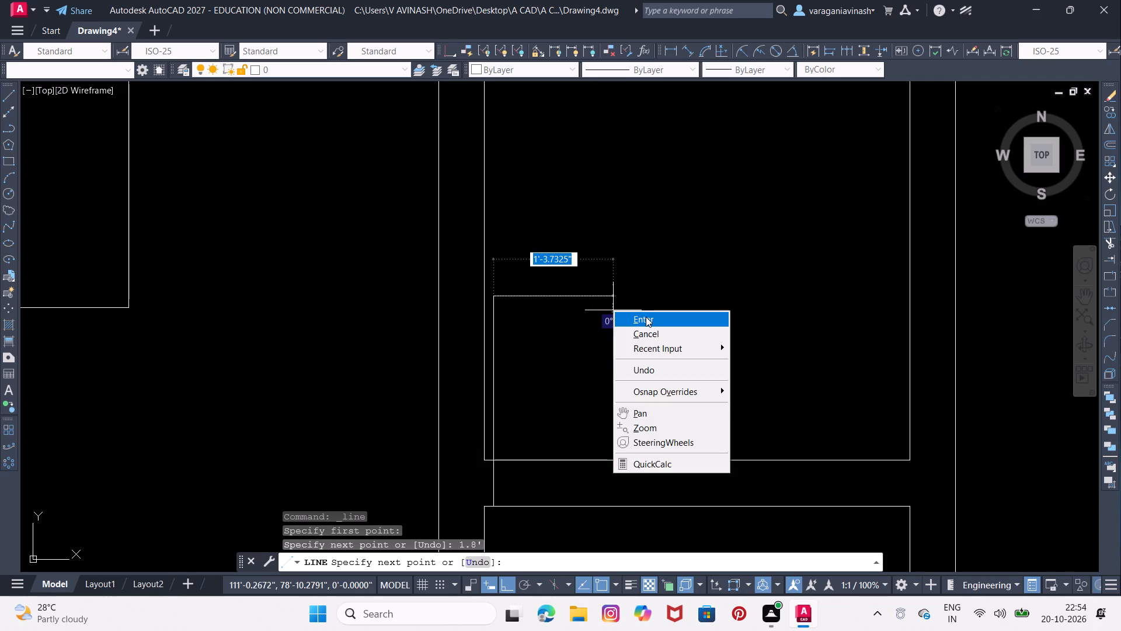
pyautogui.click(646, 317)
# Draw a 1.5' line east along the wall's lower face from the first jamb, continuing it north across the wall as the second jamb.
pyautogui.rightClick(646, 317)
pyautogui.click(687, 328)
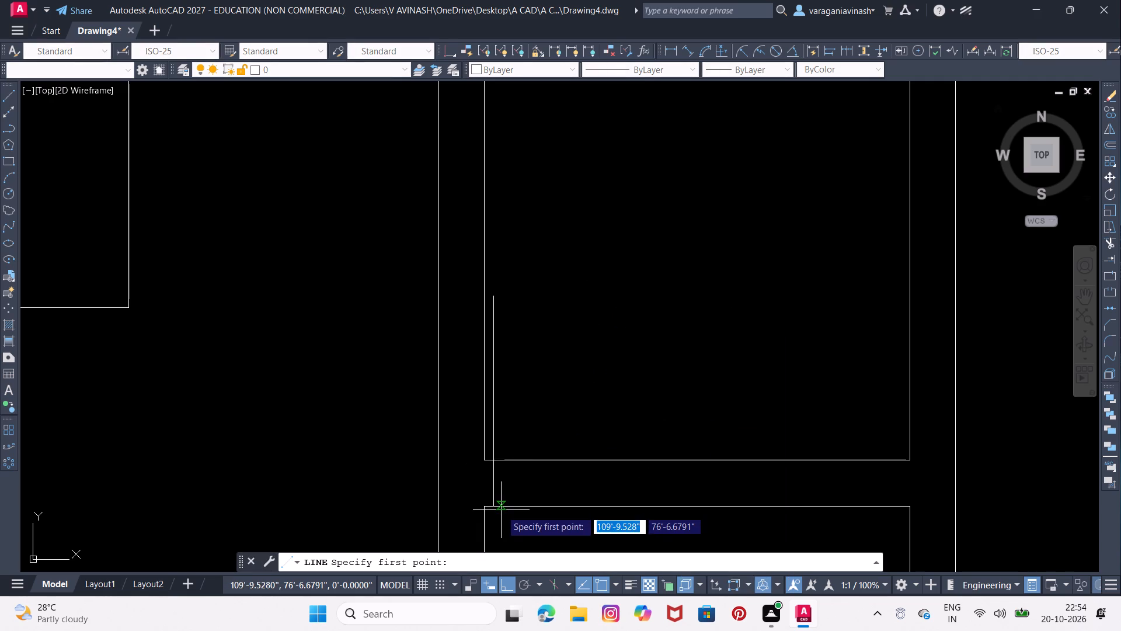
pyautogui.click(497, 509)
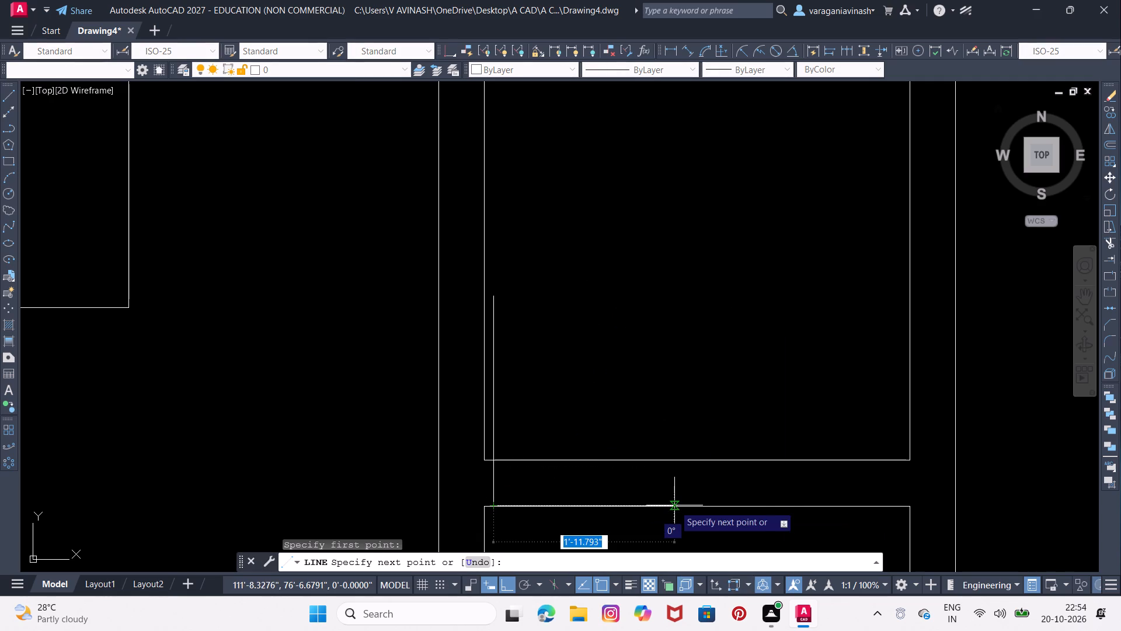
pyautogui.write("1.5'")
pyautogui.press('Return')
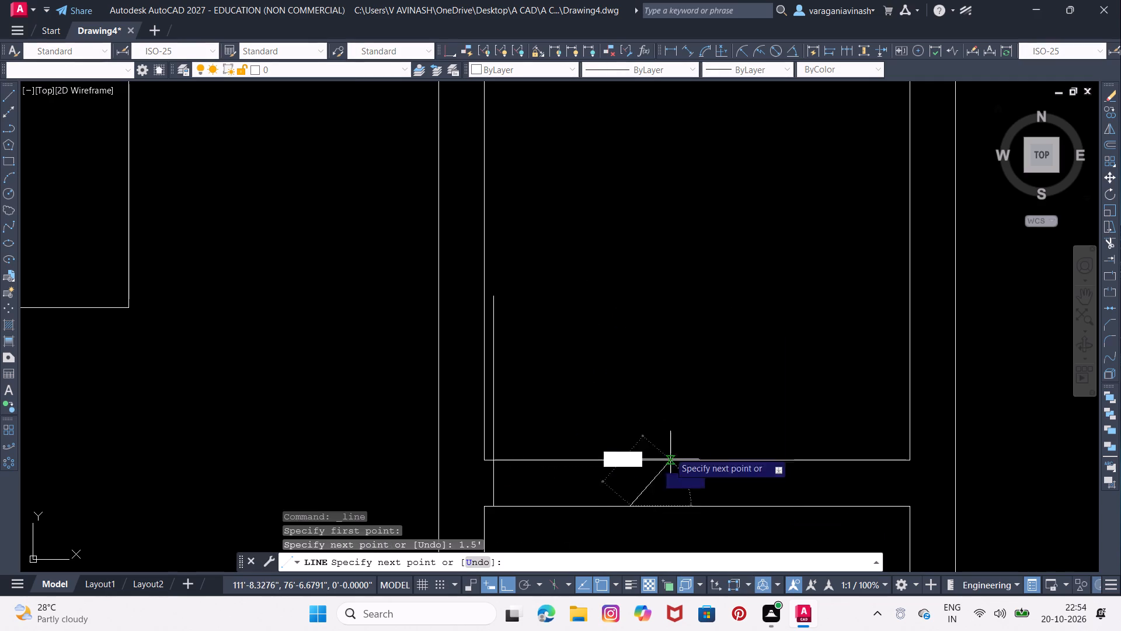
pyautogui.click(636, 458)
pyautogui.rightClick(636, 458)
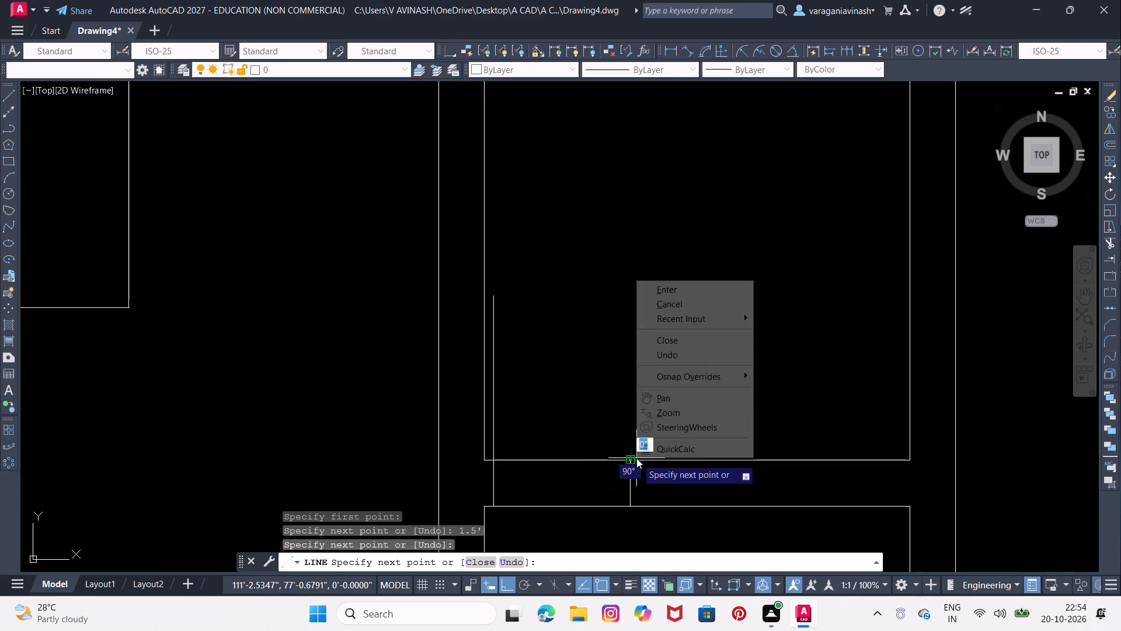
pyautogui.click(663, 290)
# Draw a 0.1" line east from the top of the 1.8' door line, continuing it south to the wall's upper face.
pyautogui.scroll(1, 479, 308)
pyautogui.rightClick(479, 308)
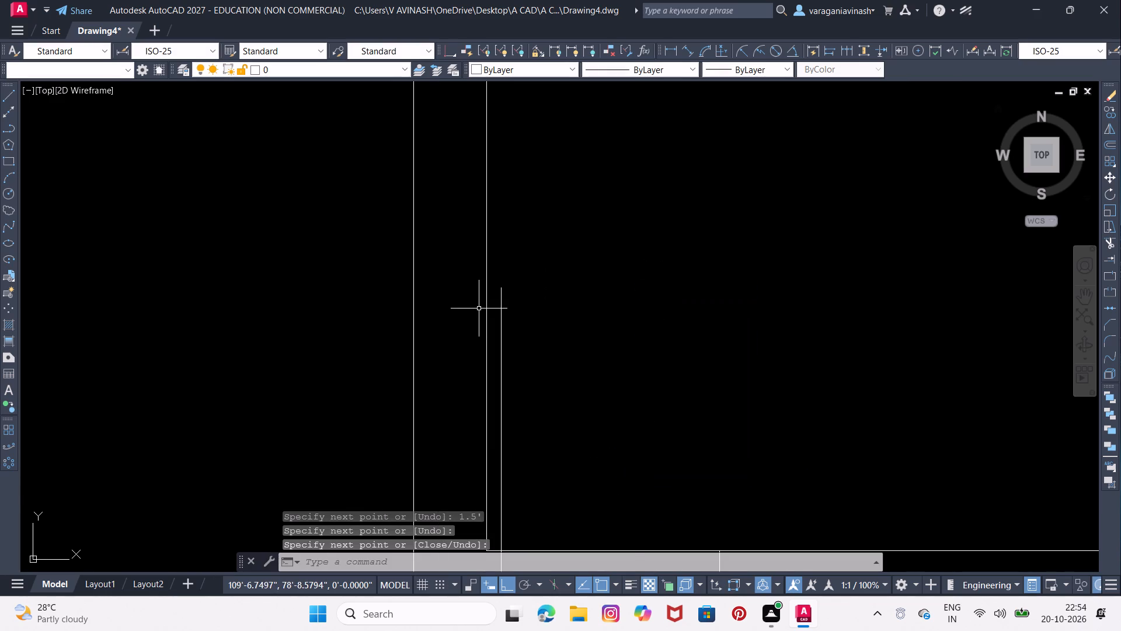
pyautogui.click(501, 313)
pyautogui.click(507, 292)
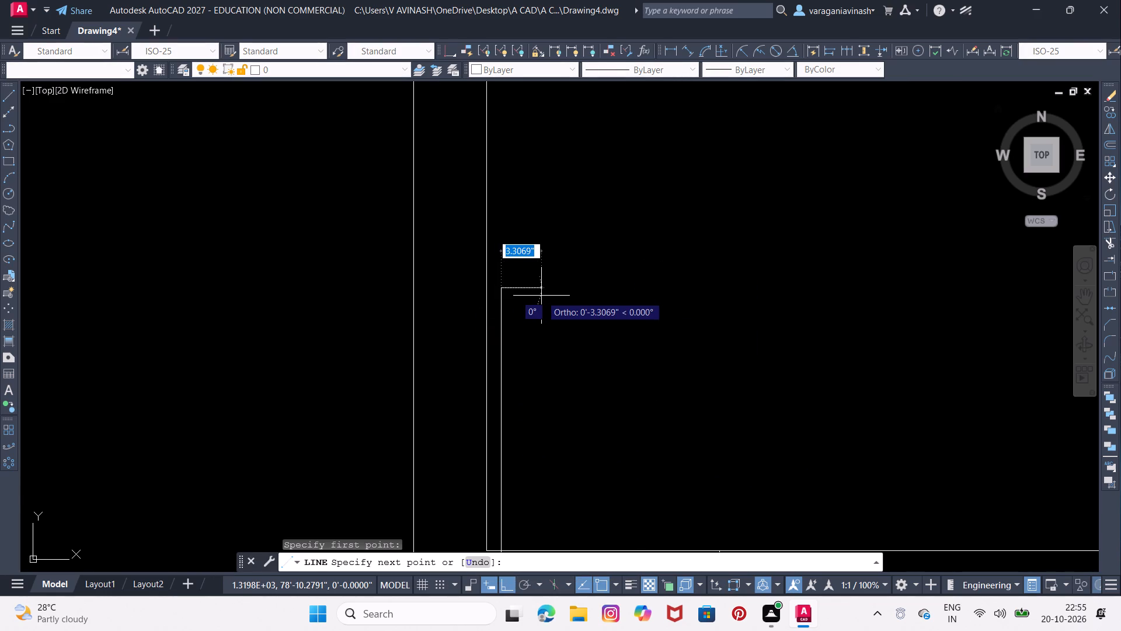
pyautogui.press('.')
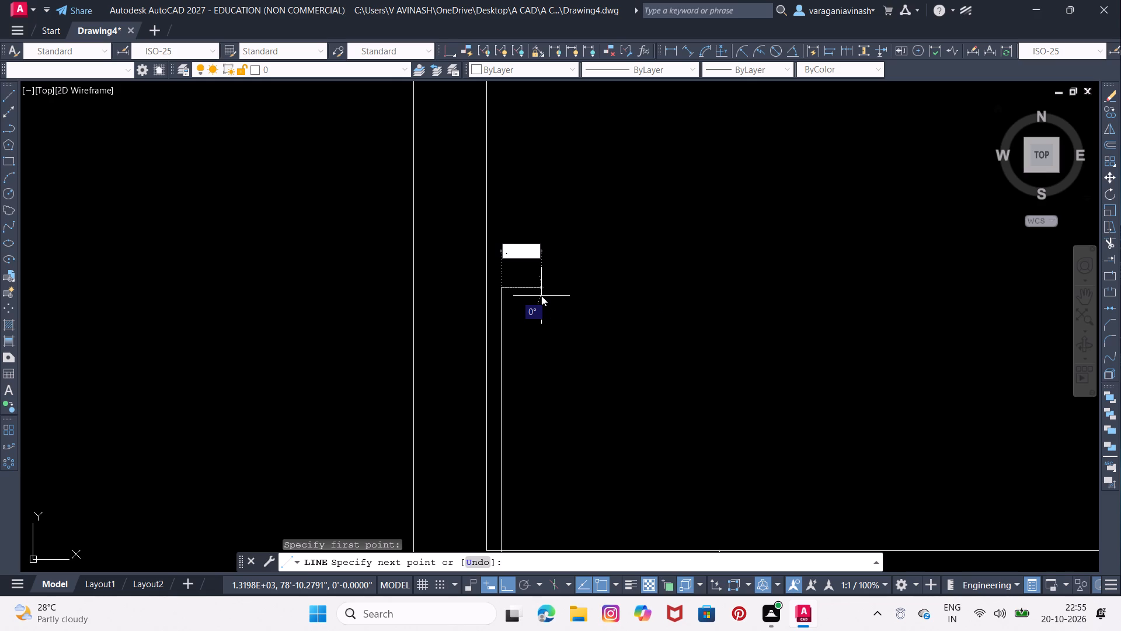
pyautogui.press('1')
pyautogui.press('Return')
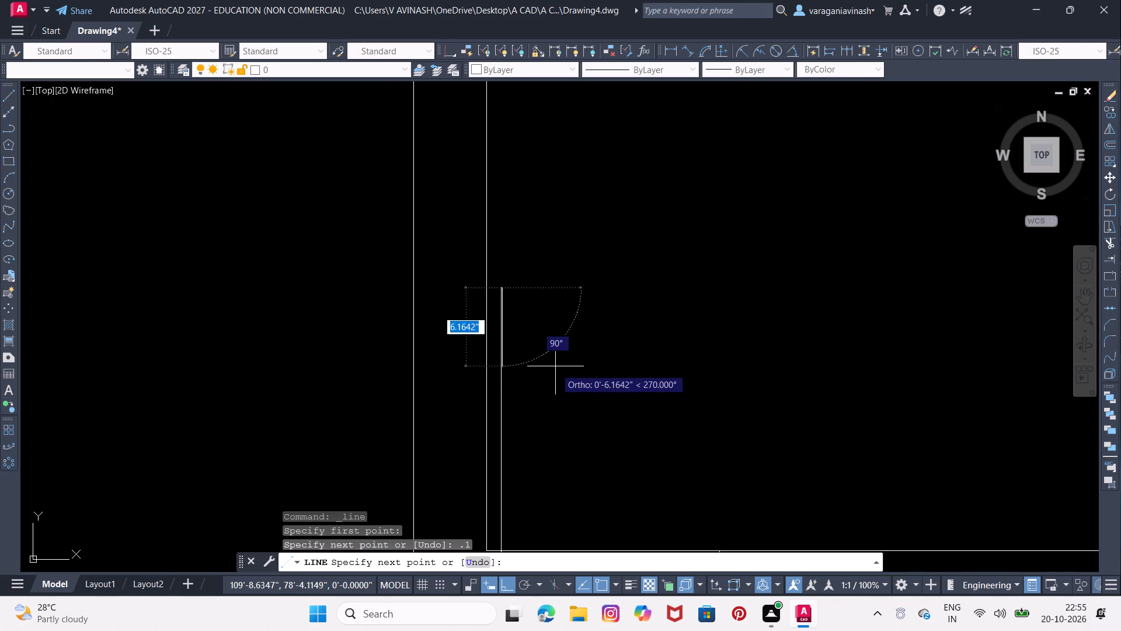
pyautogui.moveTo(555, 381); pyautogui.dragTo(556, 296, button='middle')
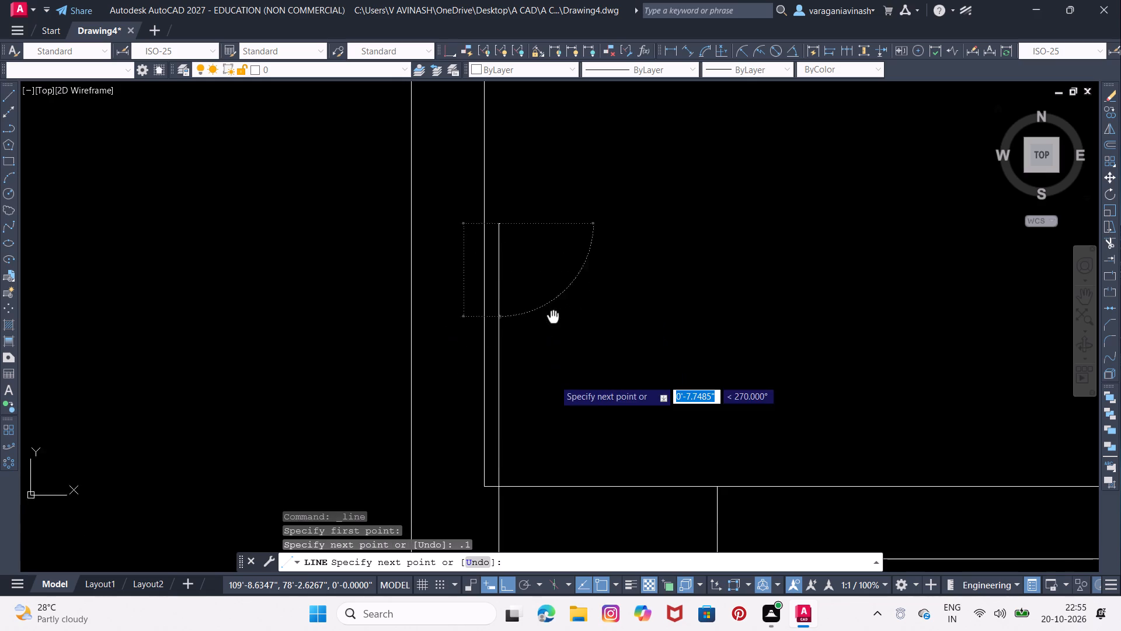
pyautogui.moveTo(556, 296); pyautogui.dragTo(557, 290, button='middle')
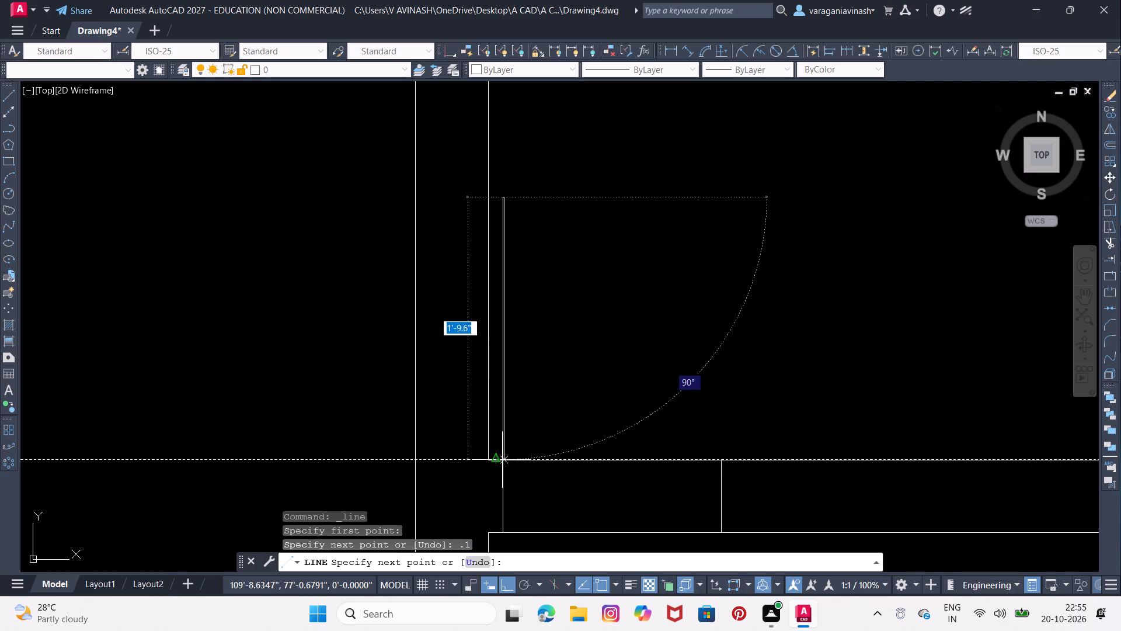
pyautogui.scroll(4, 507, 460)
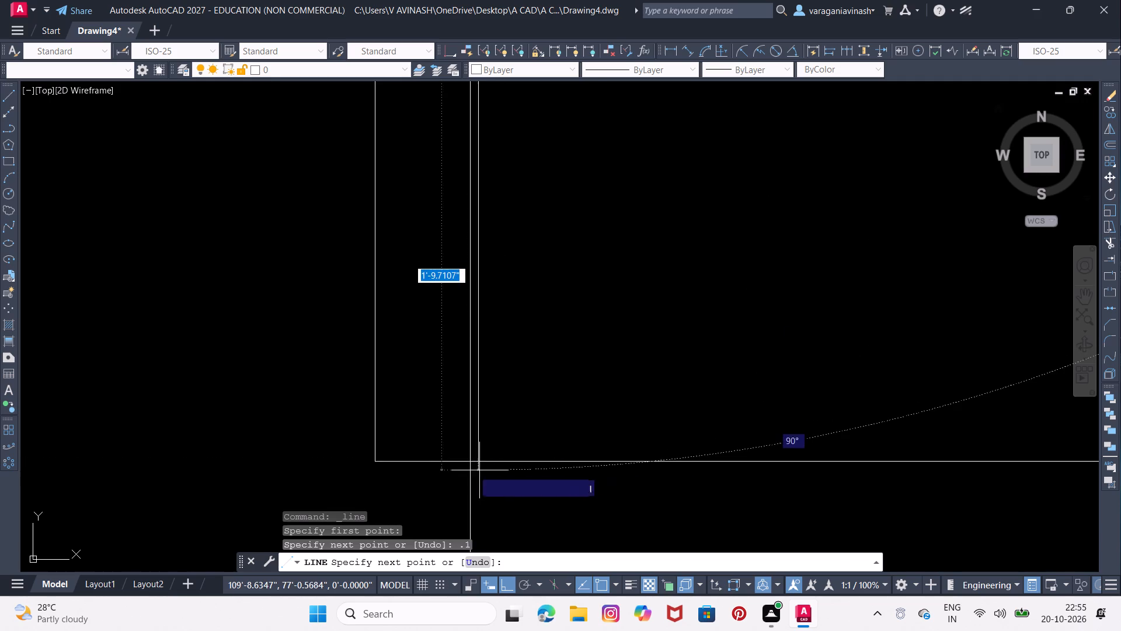
pyautogui.click(477, 460)
pyautogui.rightClick(477, 460)
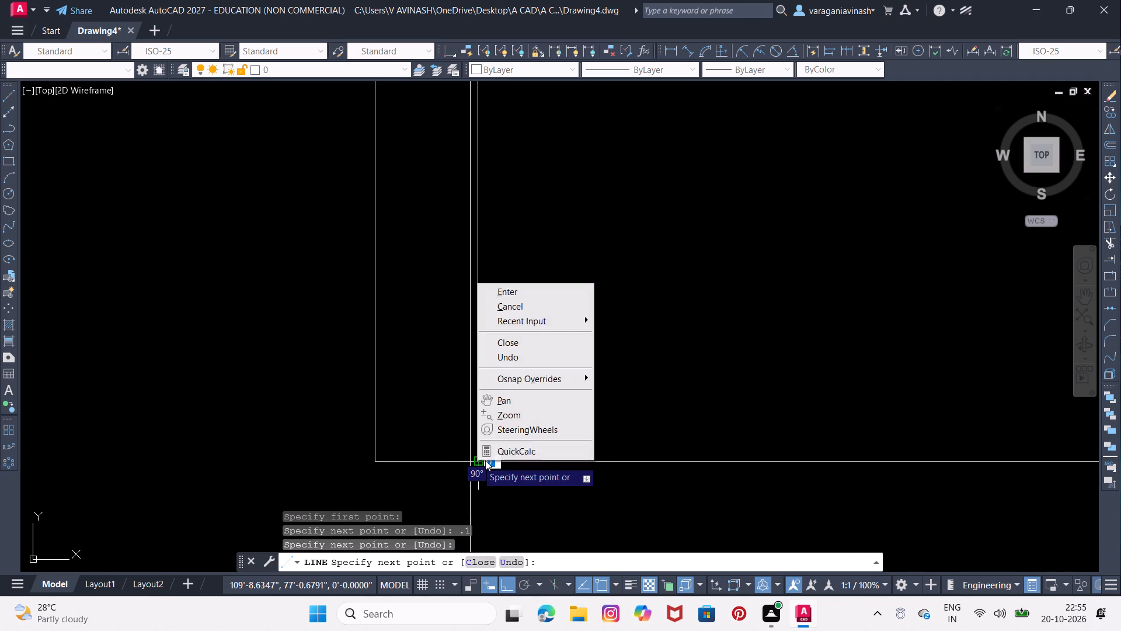
pyautogui.click(492, 288)
# Close the bottom of the thin door leaf with a short horizontal line along the wall's upper face.
pyautogui.rightClick(492, 308)
pyautogui.click(498, 313)
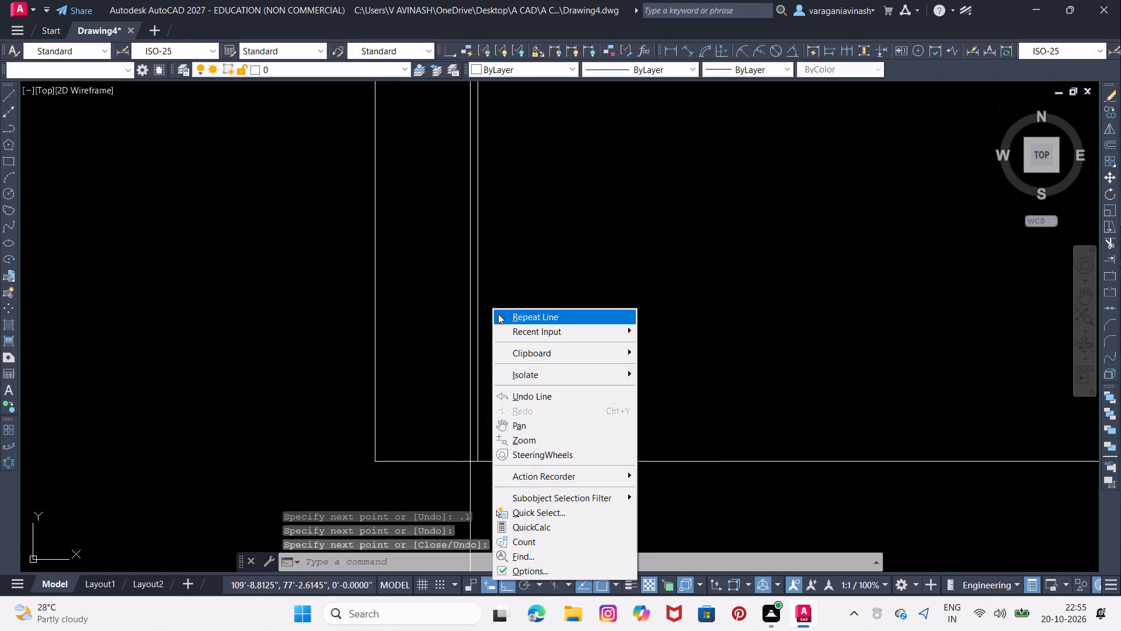
pyautogui.click(472, 456)
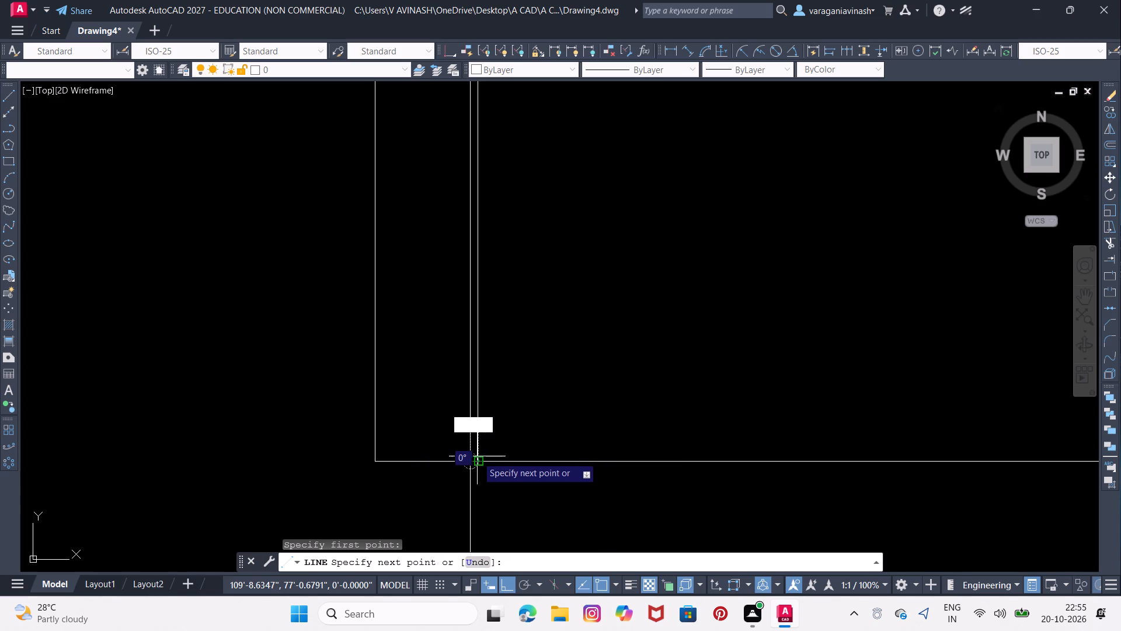
pyautogui.click(477, 456)
pyautogui.rightClick(477, 456)
pyautogui.click(497, 304)
# Draw a three-point door-swing arc from the leaf's top through the east jamb's upper end to the jamb's lower end.
pyautogui.scroll(-4, 497, 304)
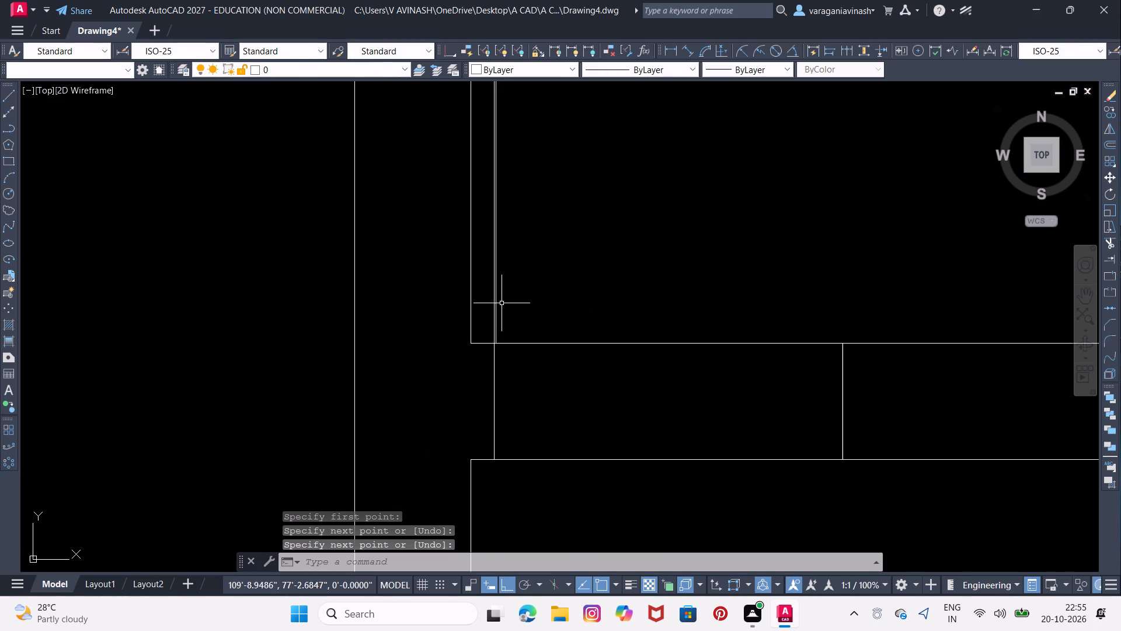
pyautogui.moveTo(514, 289); pyautogui.dragTo(473, 480, button='middle')
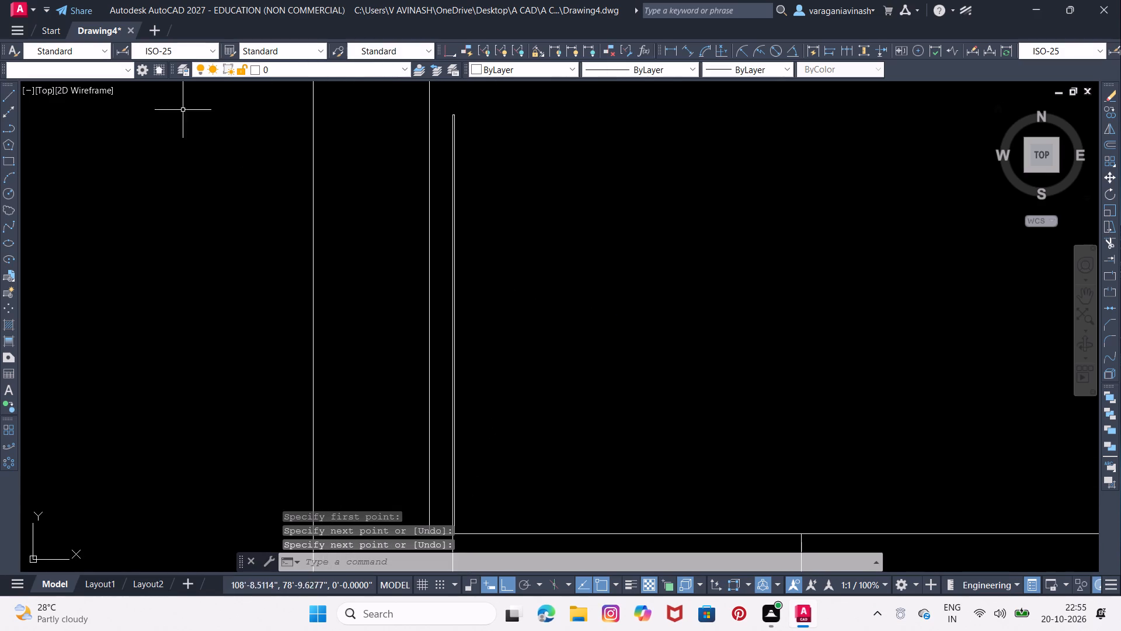
pyautogui.click(11, 178)
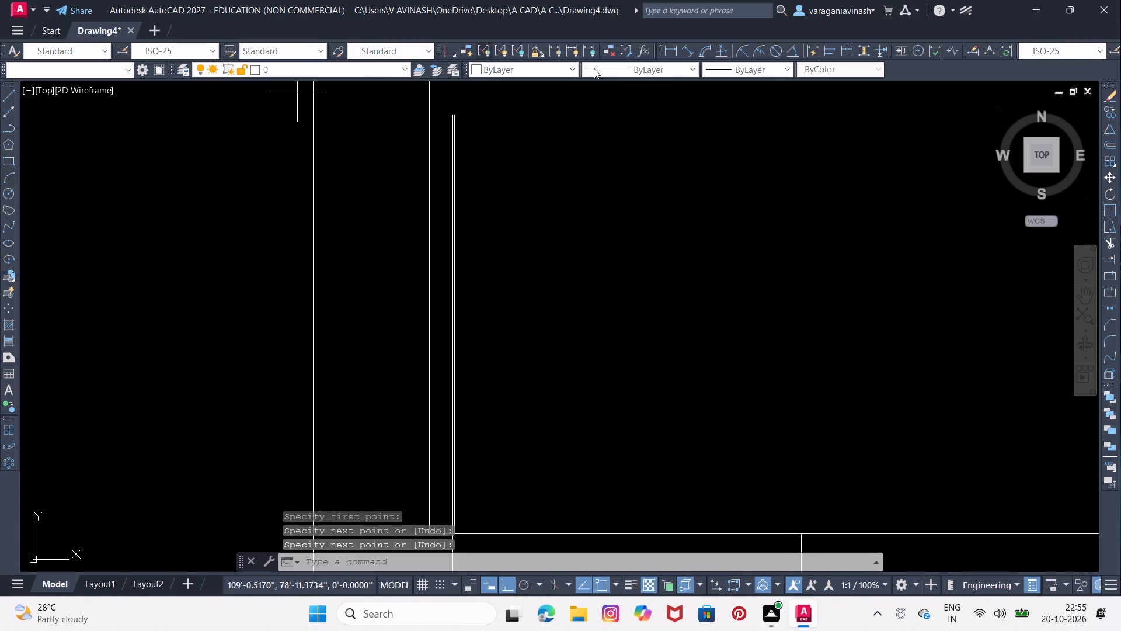
pyautogui.click(458, 118)
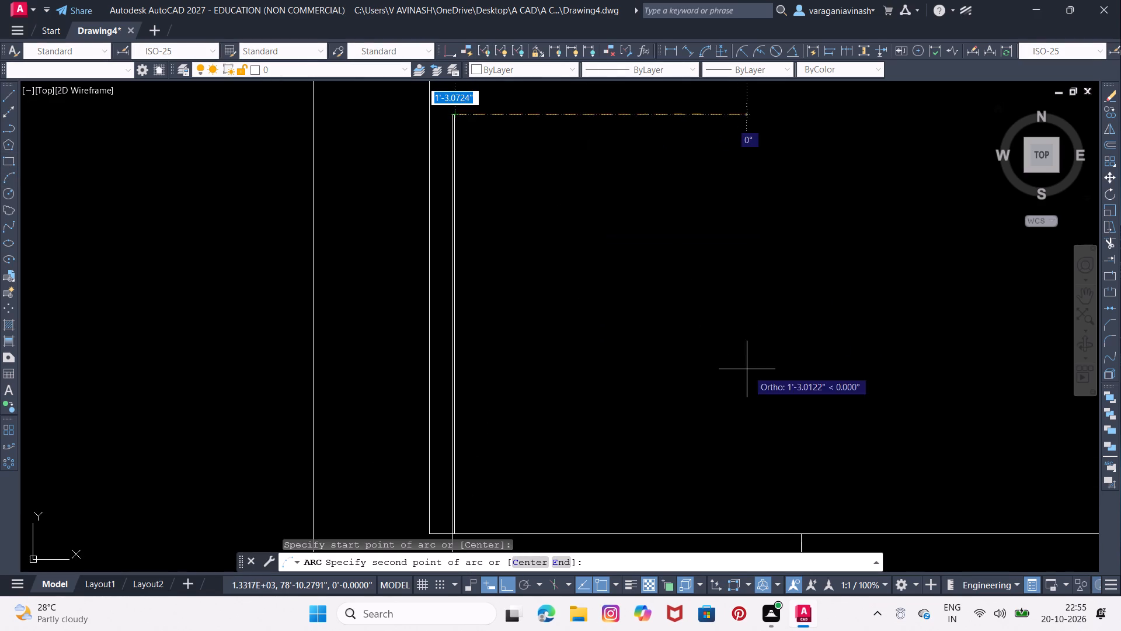
pyautogui.click(804, 536)
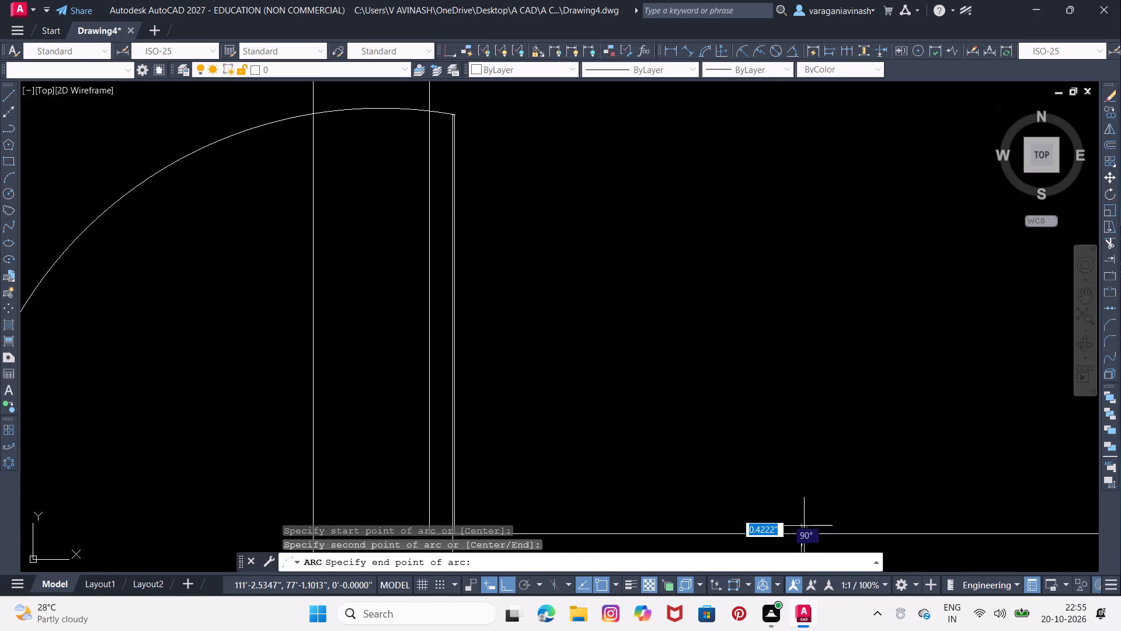
pyautogui.moveTo(796, 409); pyautogui.dragTo(800, 236, button='middle')
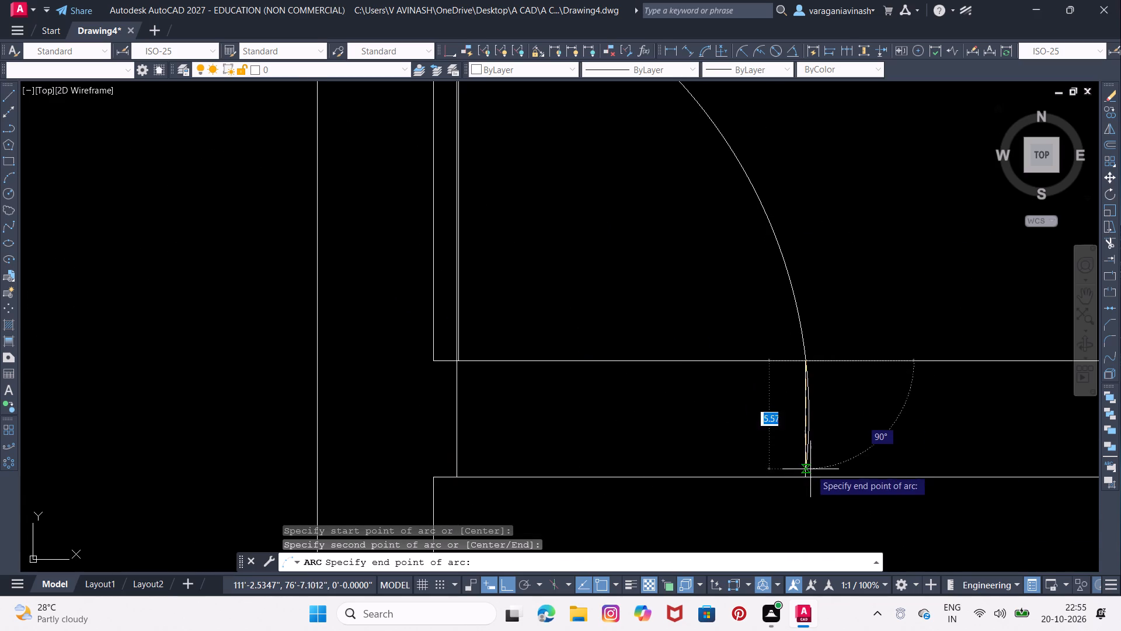
pyautogui.click(806, 484)
pyautogui.rightClick(806, 484)
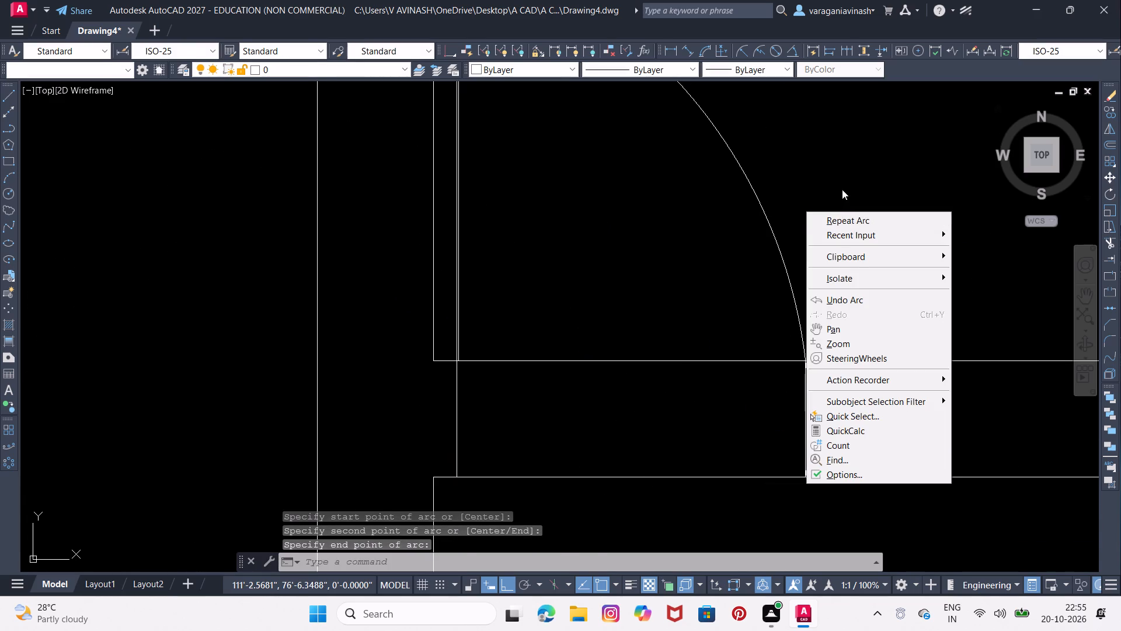
pyautogui.click(842, 189)
pyautogui.click(823, 196)
pyautogui.press('Escape')
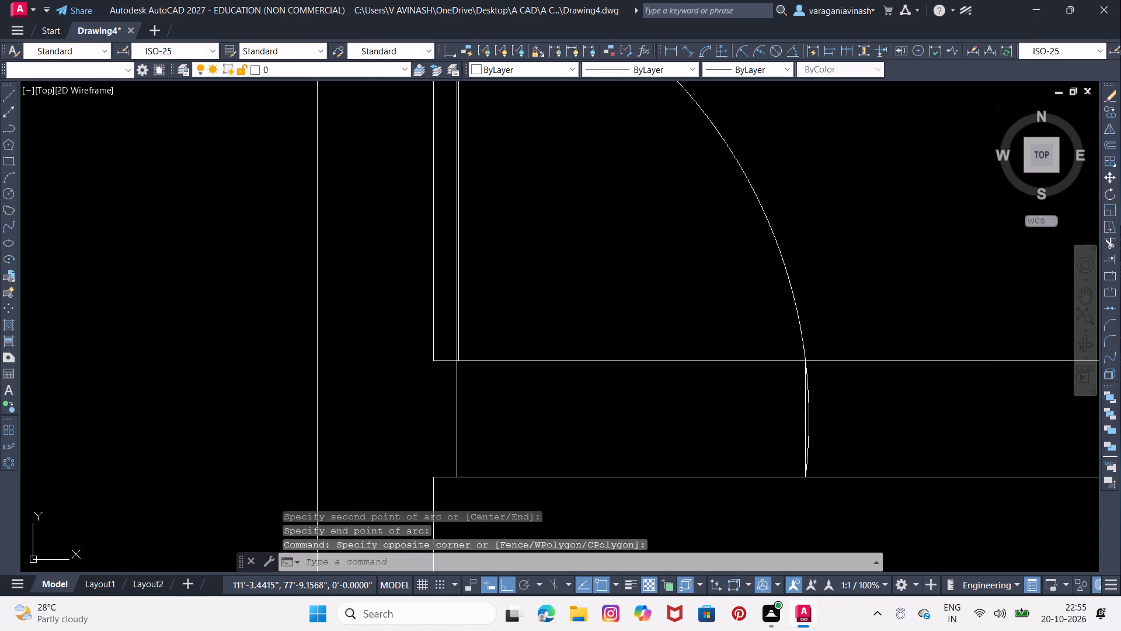
# Trim away the arc portion crossing the wall and the wall's upper face line across the central north room's door opening.
pyautogui.write('tr')
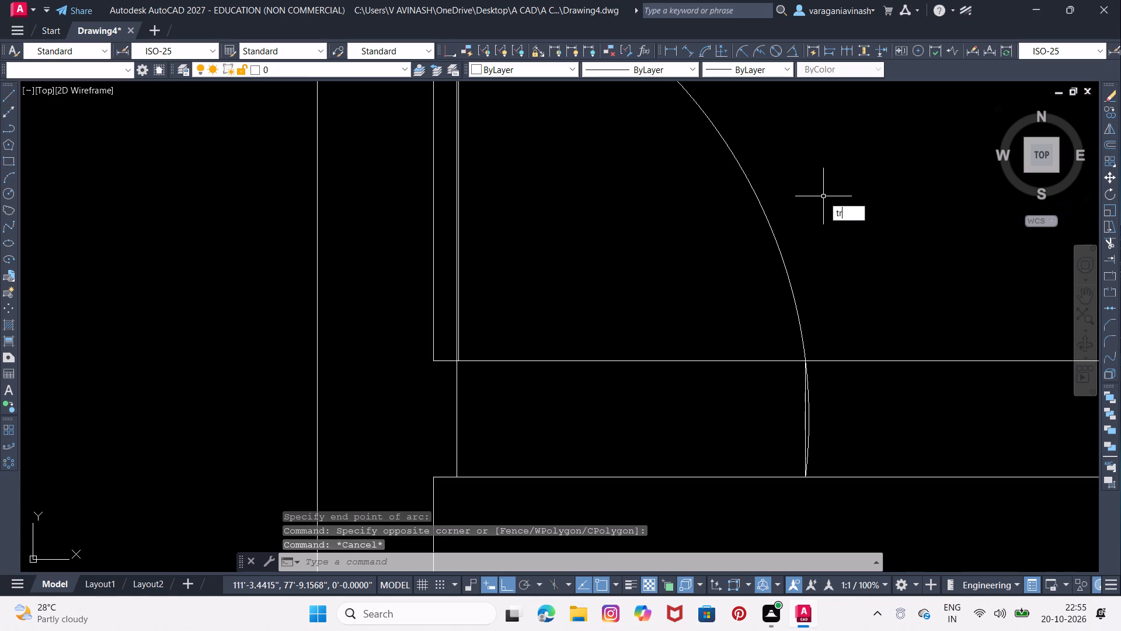
pyautogui.press('Return')
pyautogui.press('Return')
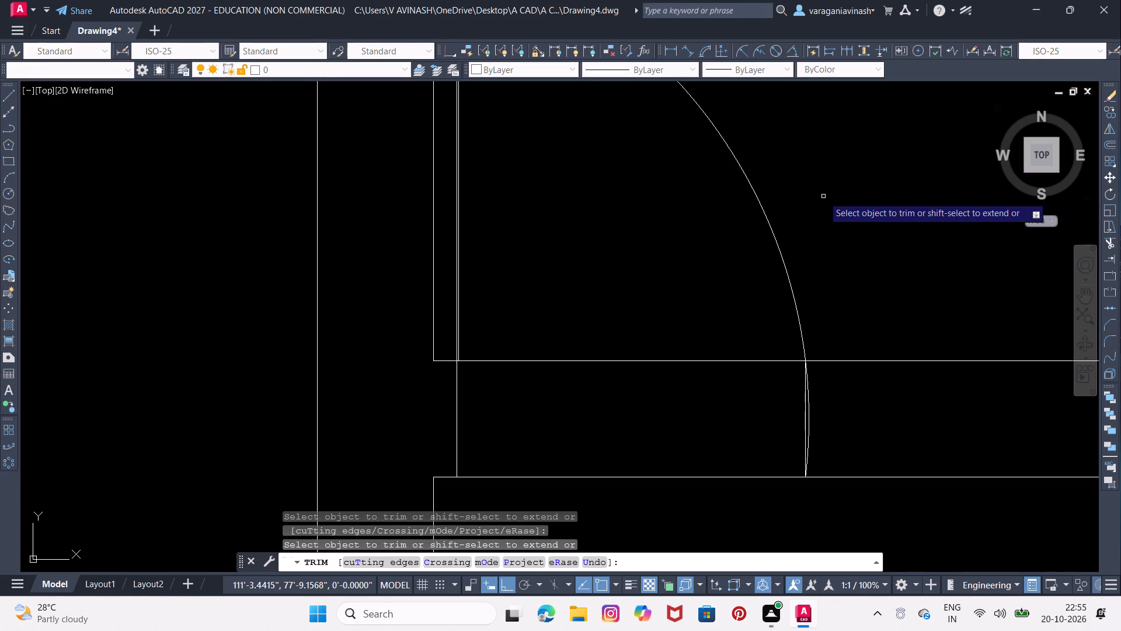
pyautogui.click(808, 417)
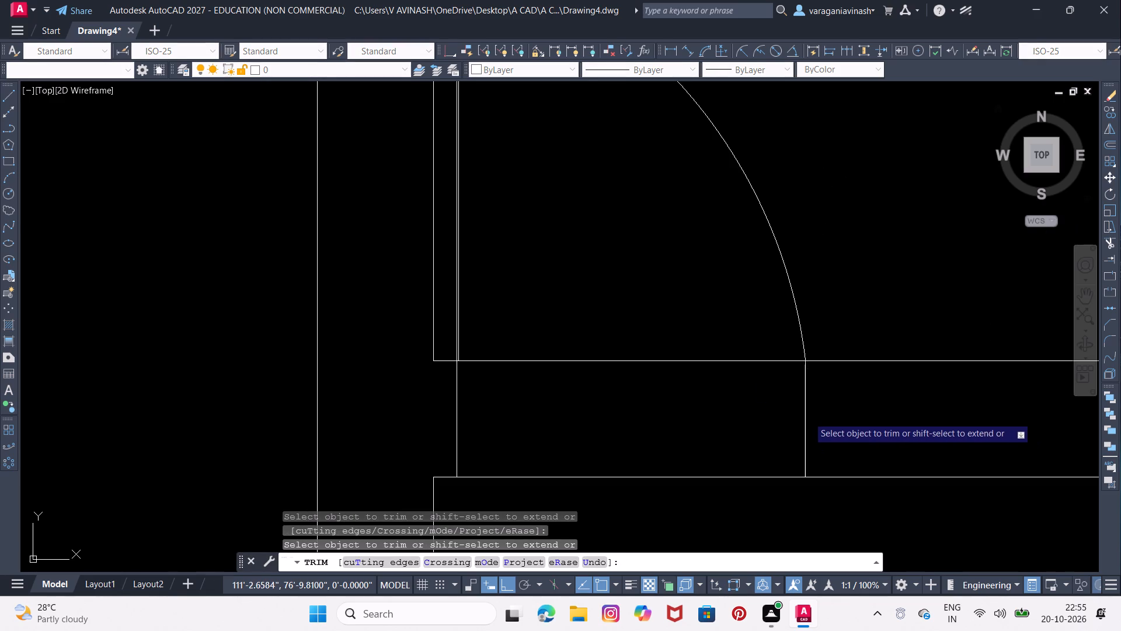
pyautogui.scroll(-4, 797, 387)
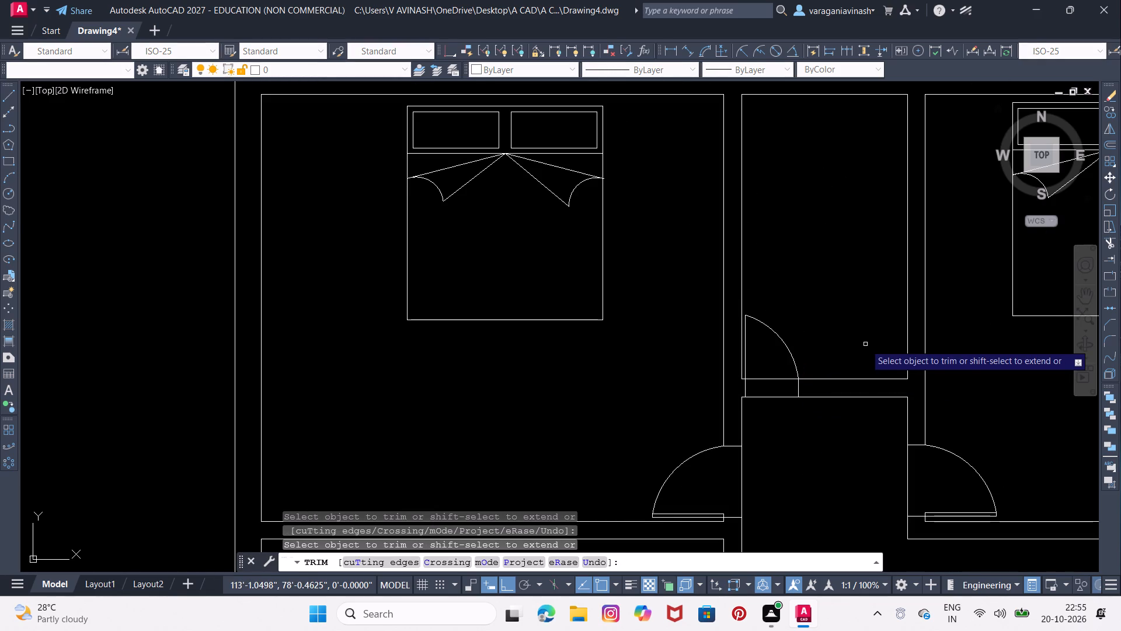
pyautogui.moveTo(848, 342); pyautogui.dragTo(773, 451, button='middle')
pyautogui.scroll(-2, 773, 451)
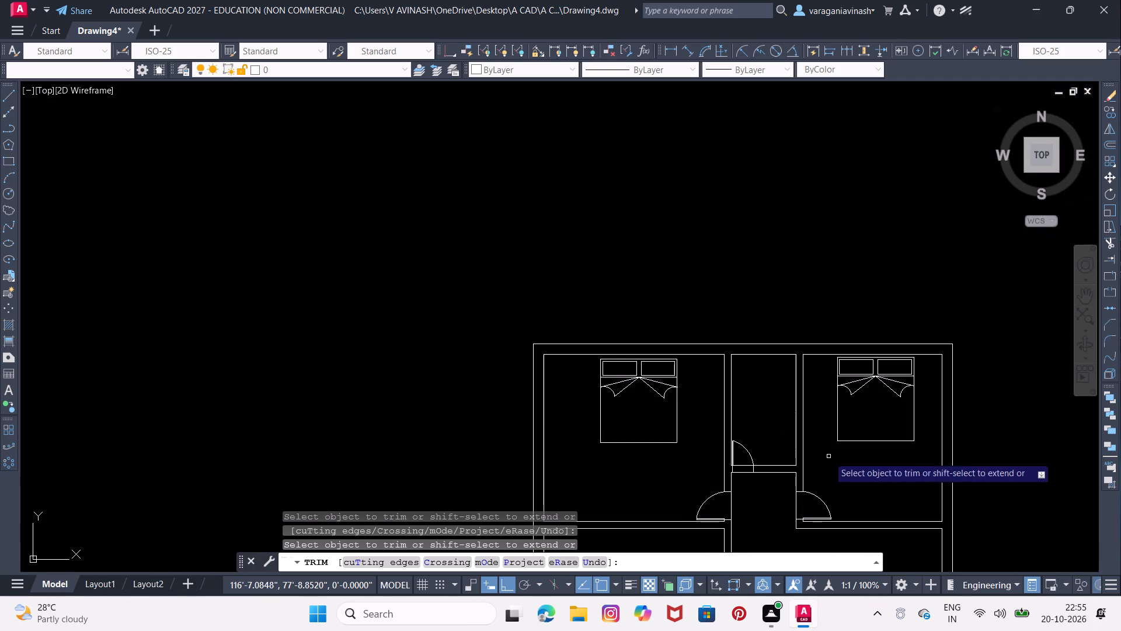
pyautogui.moveTo(828, 456); pyautogui.dragTo(789, 383, button='middle')
pyautogui.moveTo(789, 383); pyautogui.dragTo(729, 455, button='middle')
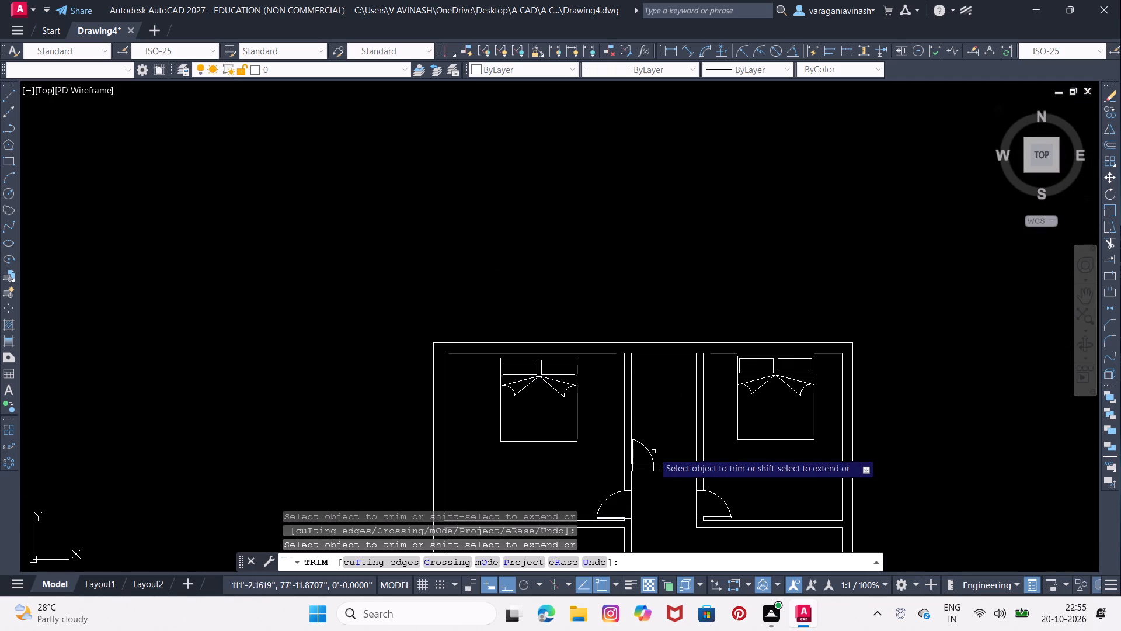
pyautogui.click(642, 464)
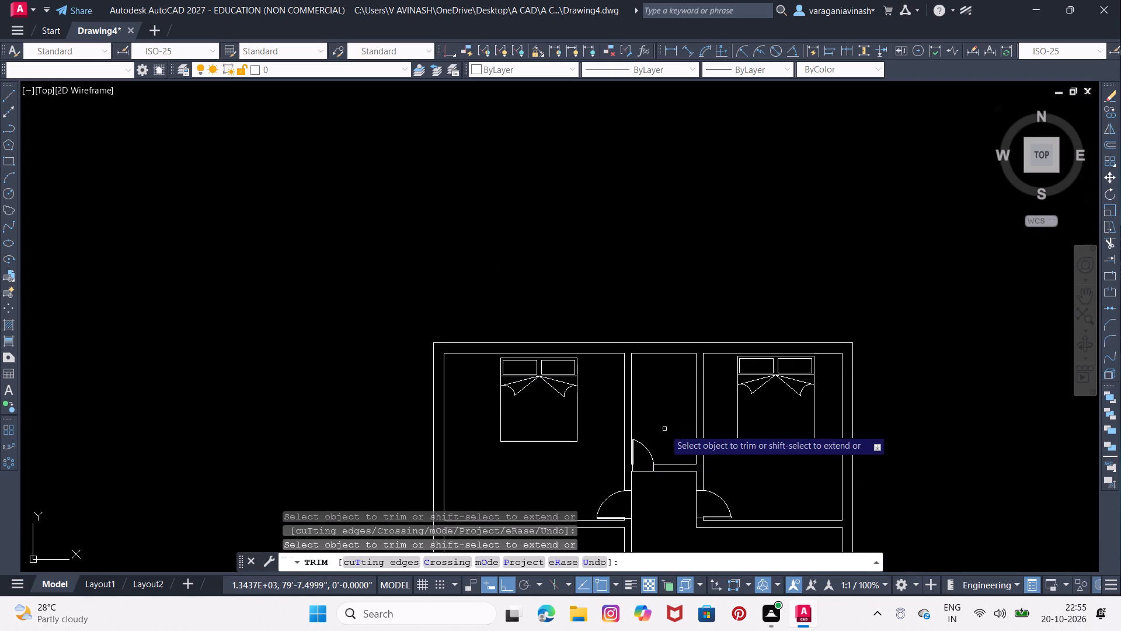
# Insert the Toilet - Imperial block from the architectural tool palette into the empty space east of the northeast bedroom.
pyautogui.moveTo(664, 429); pyautogui.dragTo(643, 536, button='middle')
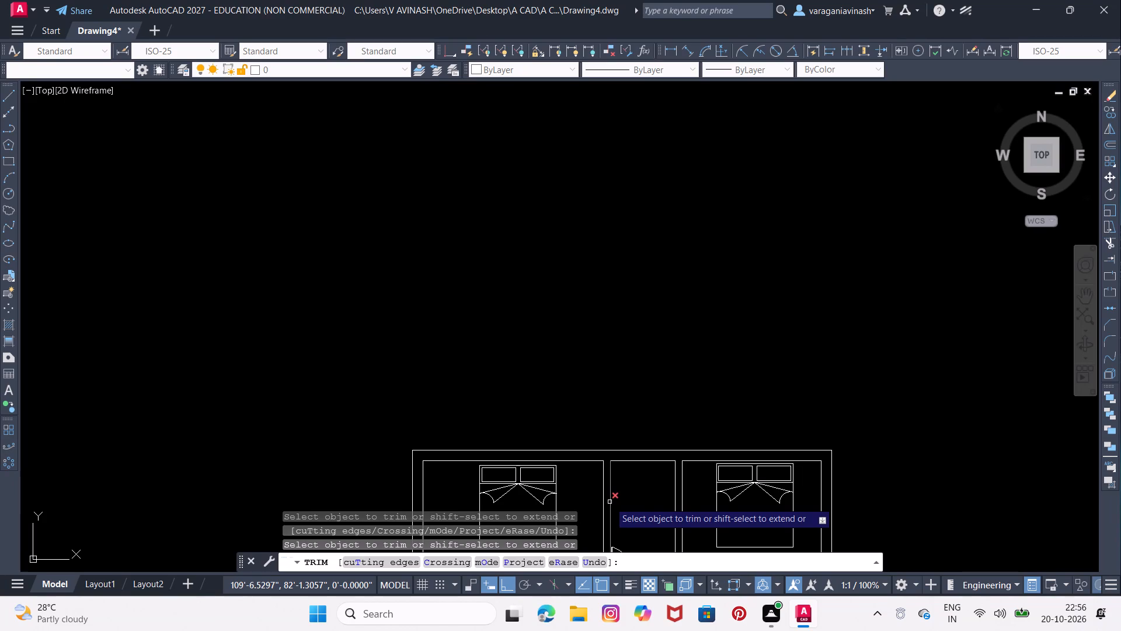
pyautogui.moveTo(628, 410); pyautogui.dragTo(610, 366, button='middle')
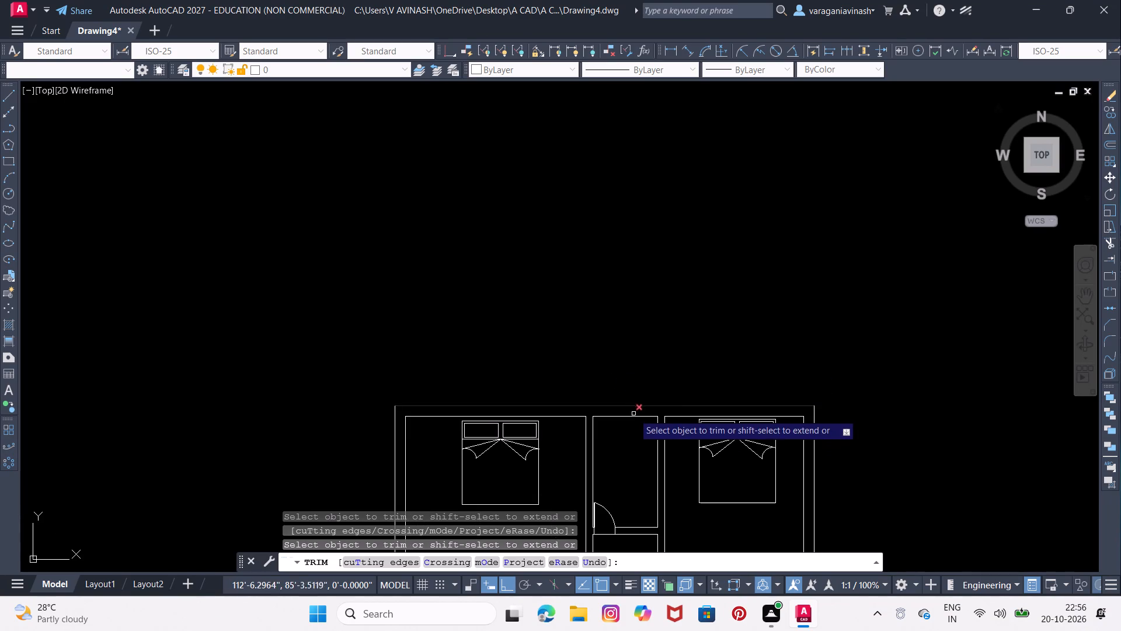
pyautogui.scroll(1, 633, 418)
pyautogui.moveTo(618, 379); pyautogui.dragTo(553, 201, button='middle')
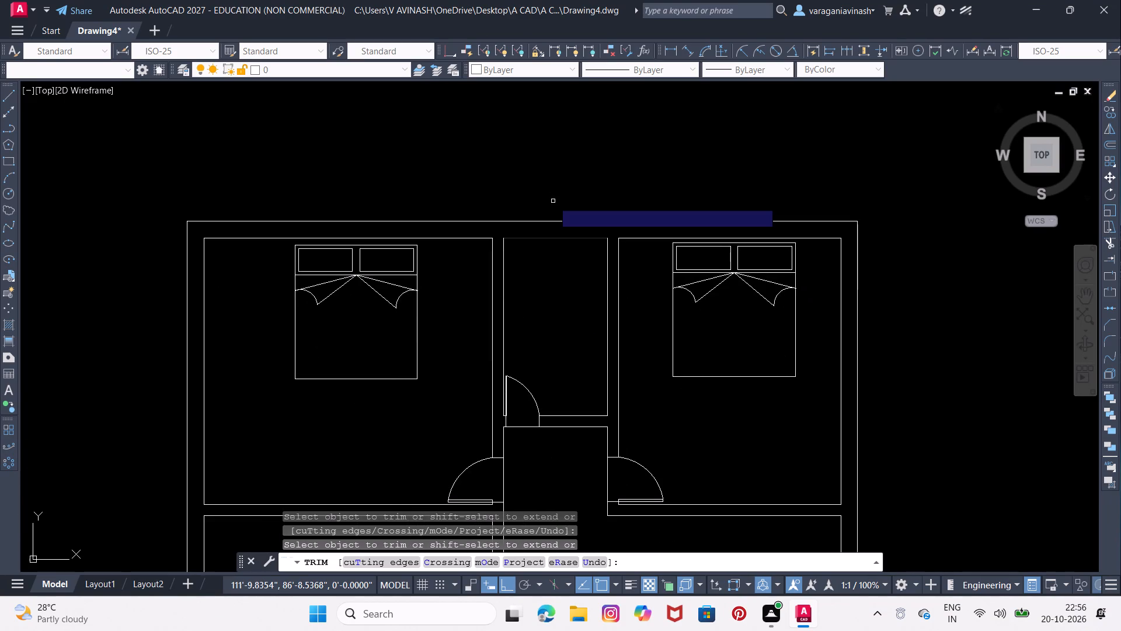
pyautogui.hotkey('ctrl', '3')
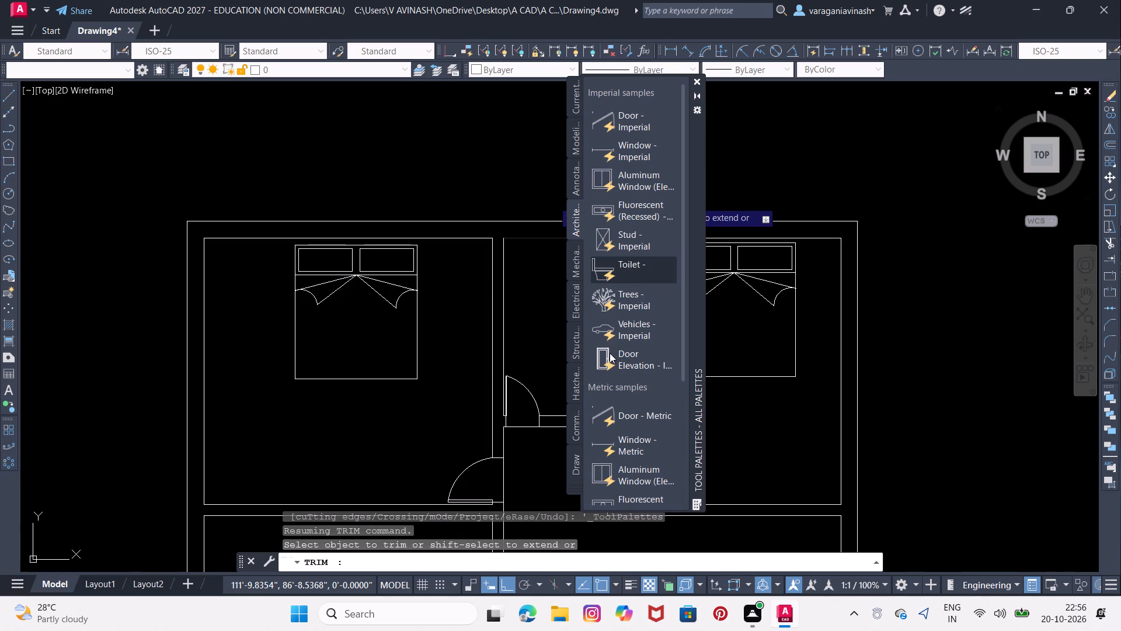
pyautogui.moveTo(608, 276); pyautogui.dragTo(902, 268)
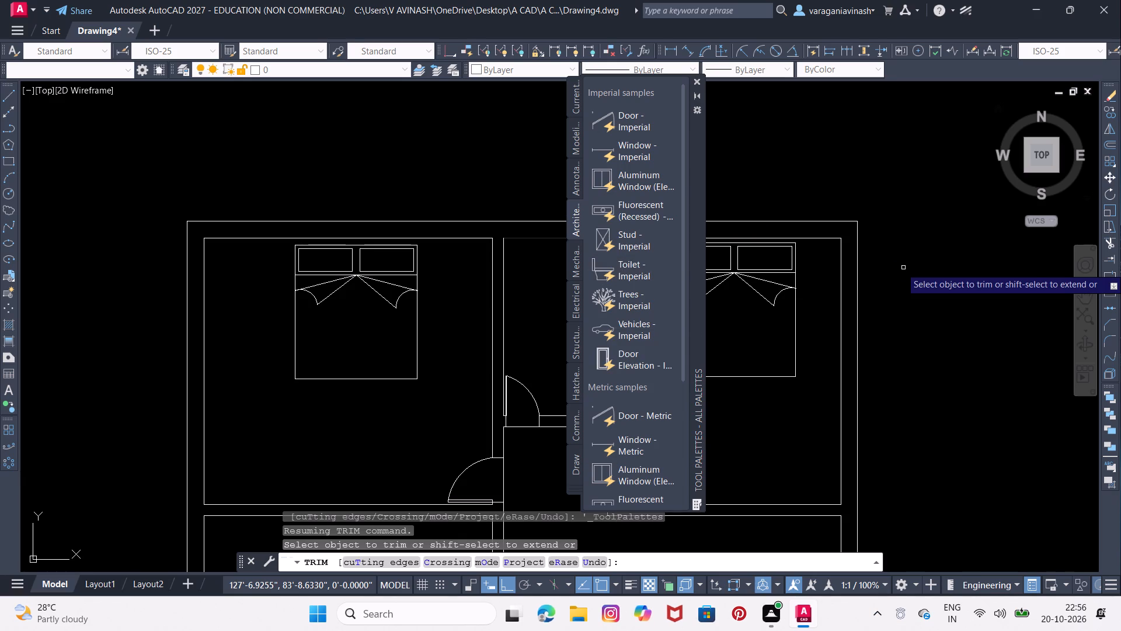
pyautogui.moveTo(603, 272); pyautogui.dragTo(922, 273)
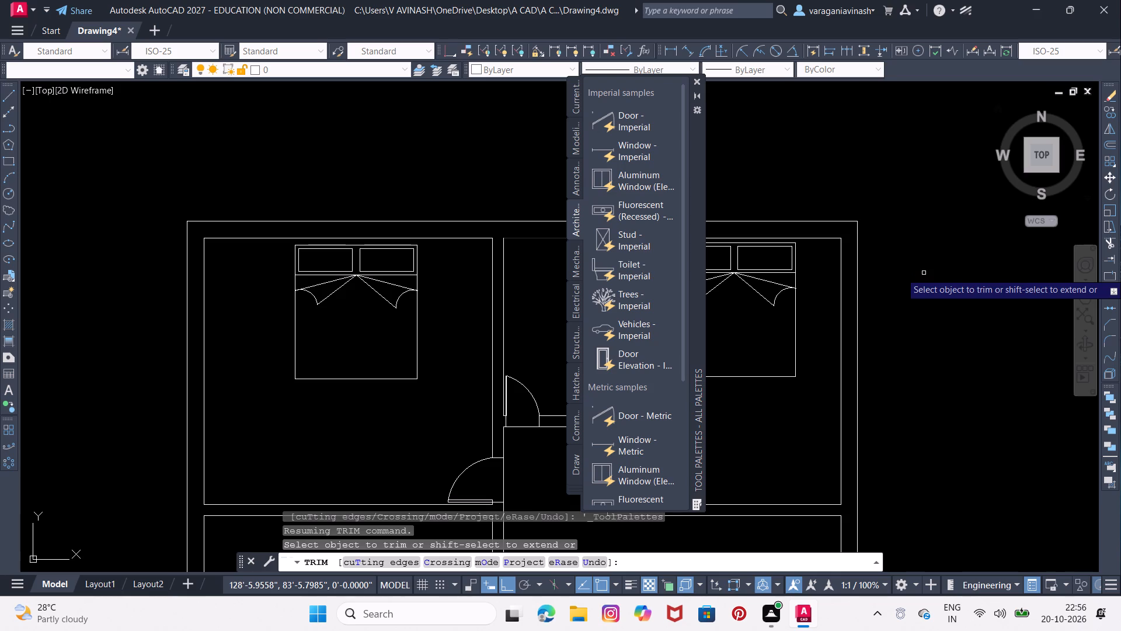
pyautogui.press('Escape')
pyautogui.press('Escape')
pyautogui.press('Escape')
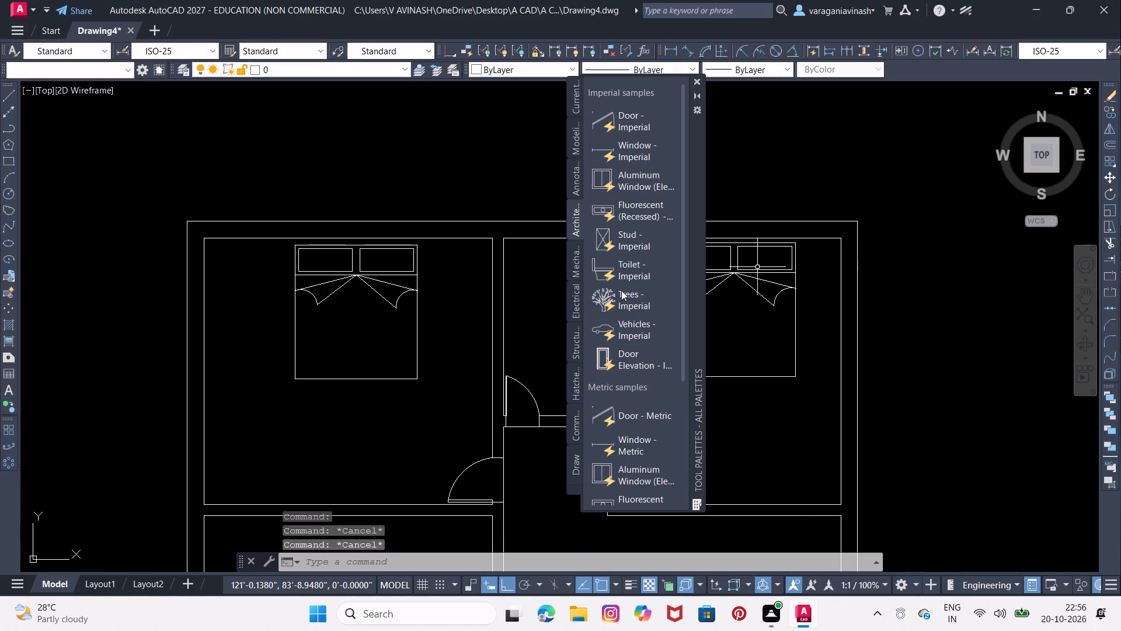
pyautogui.moveTo(610, 271); pyautogui.dragTo(966, 246)
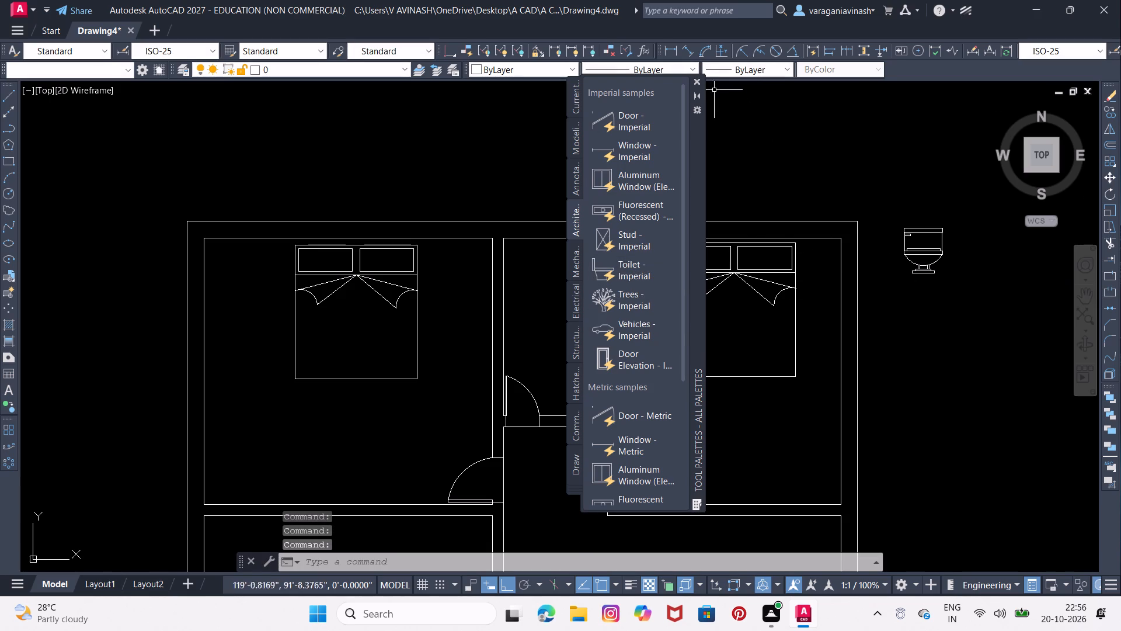
pyautogui.click(698, 80)
# Switch the toilet block east of the northeast bedroom to its Elongated (Plan) view.
pyautogui.scroll(1, 953, 242)
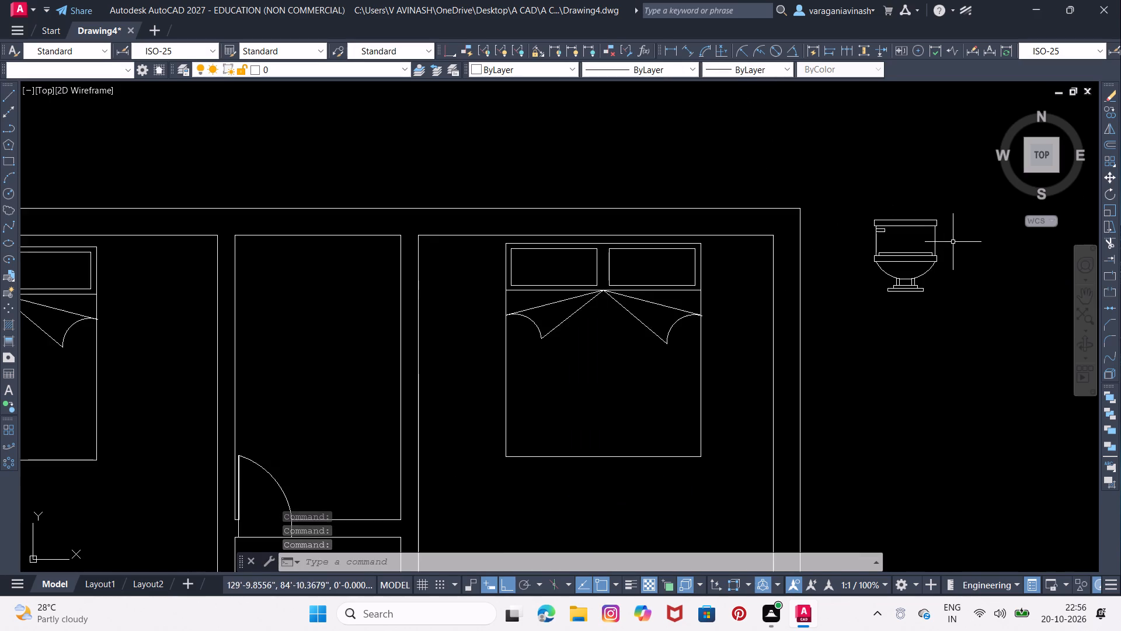
pyautogui.scroll(1, 953, 242)
pyautogui.click(911, 266)
pyautogui.click(884, 292)
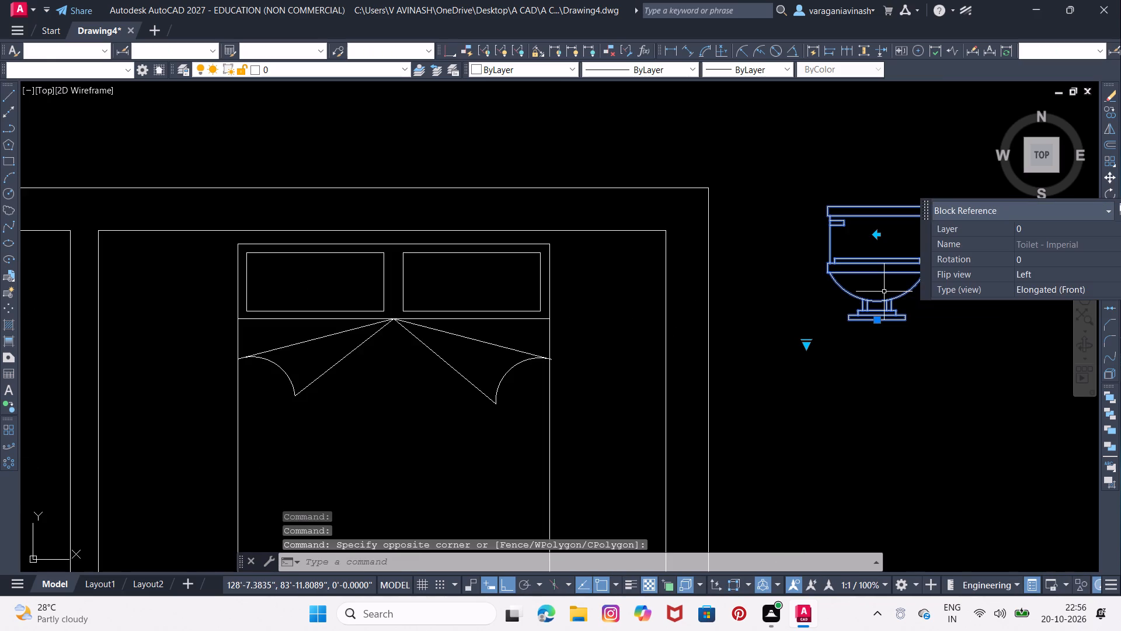
pyautogui.click(806, 345)
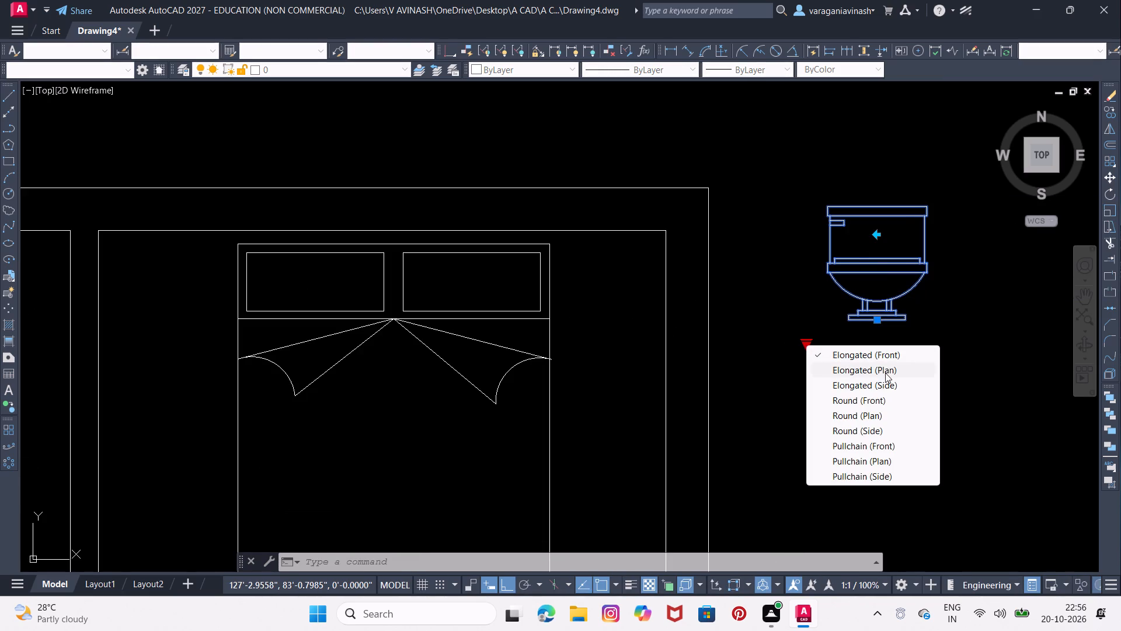
pyautogui.click(885, 373)
# Move the toilet block into the central north room, just below its north wall.
pyautogui.scroll(-1, 893, 349)
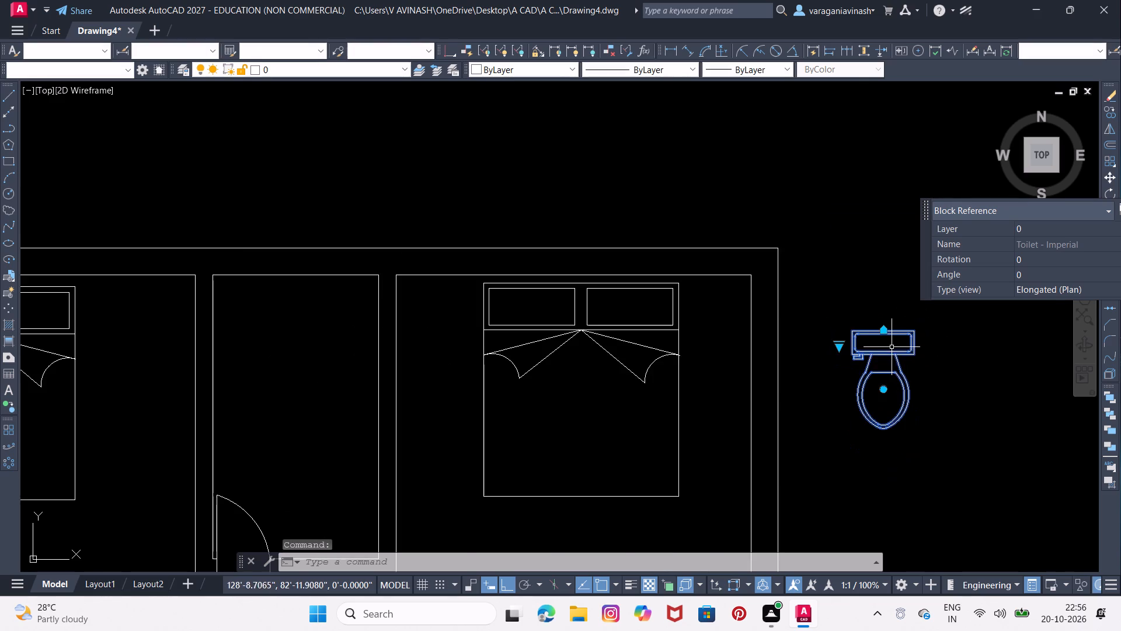
pyautogui.scroll(-1, 891, 348)
pyautogui.moveTo(897, 365); pyautogui.dragTo(576, 345, button='right')
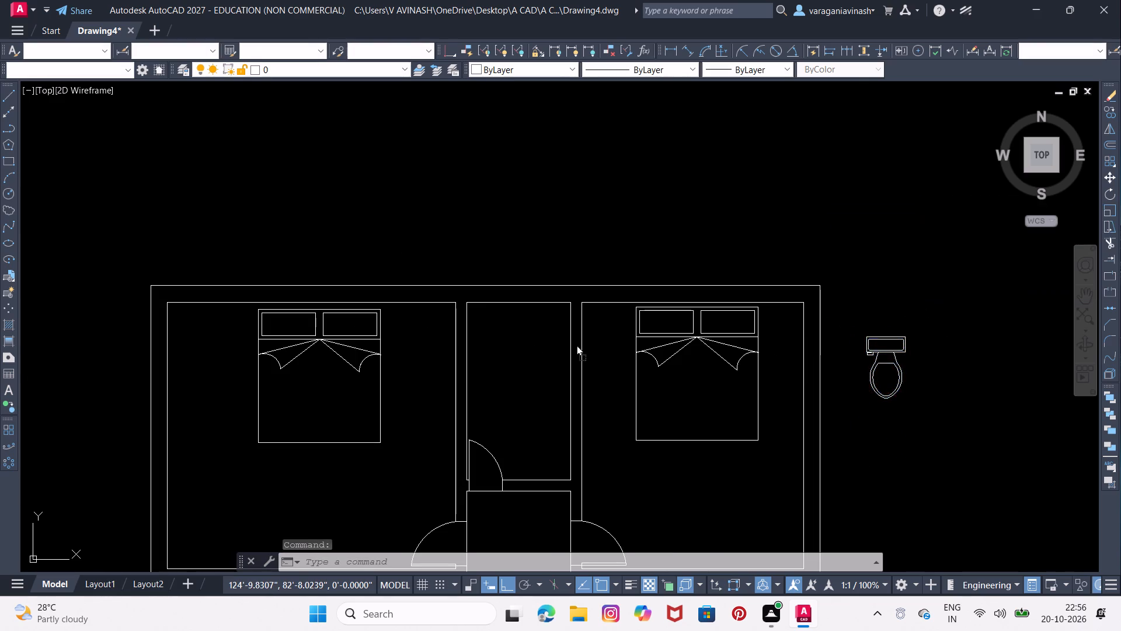
pyautogui.moveTo(576, 345); pyautogui.dragTo(530, 335, button='right')
pyautogui.click(556, 343)
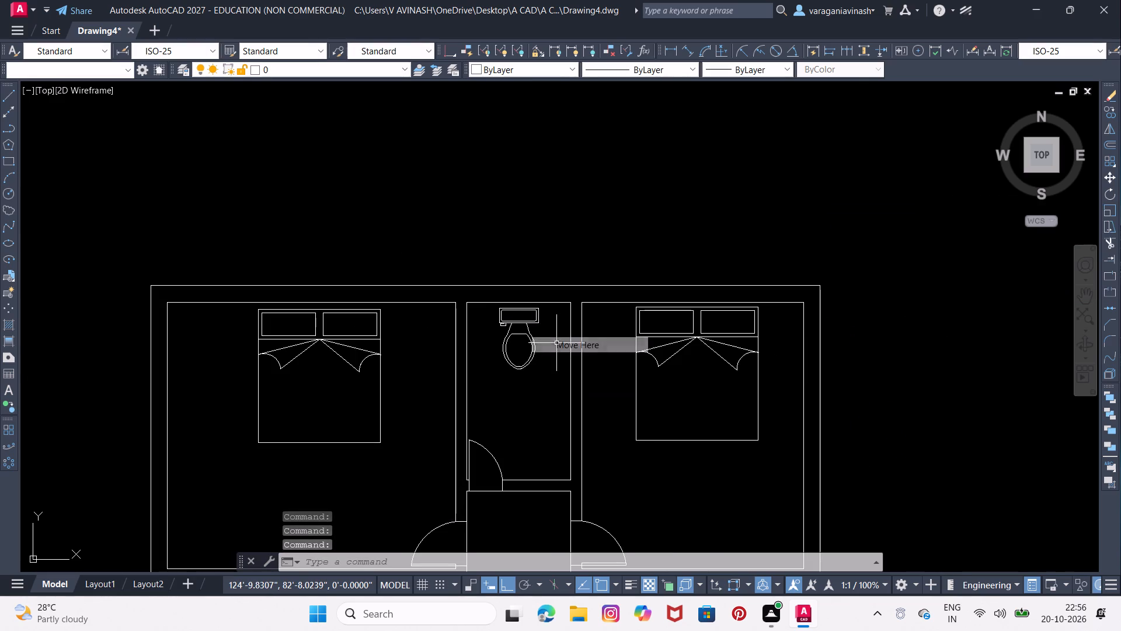
# Scale the toilet block down freehand, using a base point at the west edge of its bowl.
pyautogui.scroll(2, 524, 337)
pyautogui.click(524, 333)
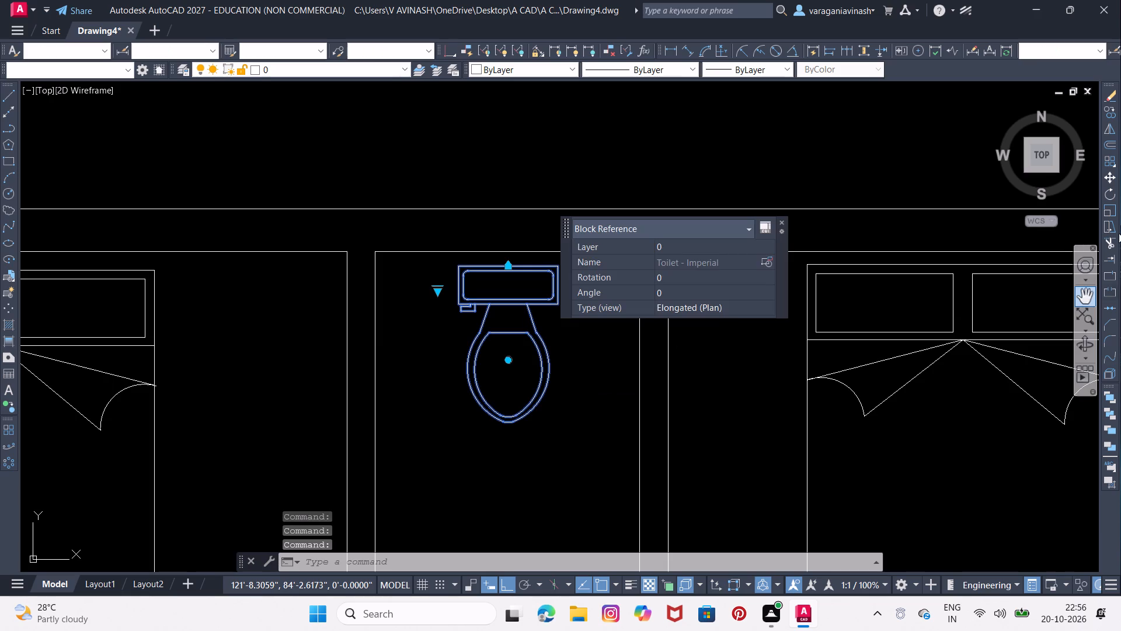
pyautogui.click(1110, 213)
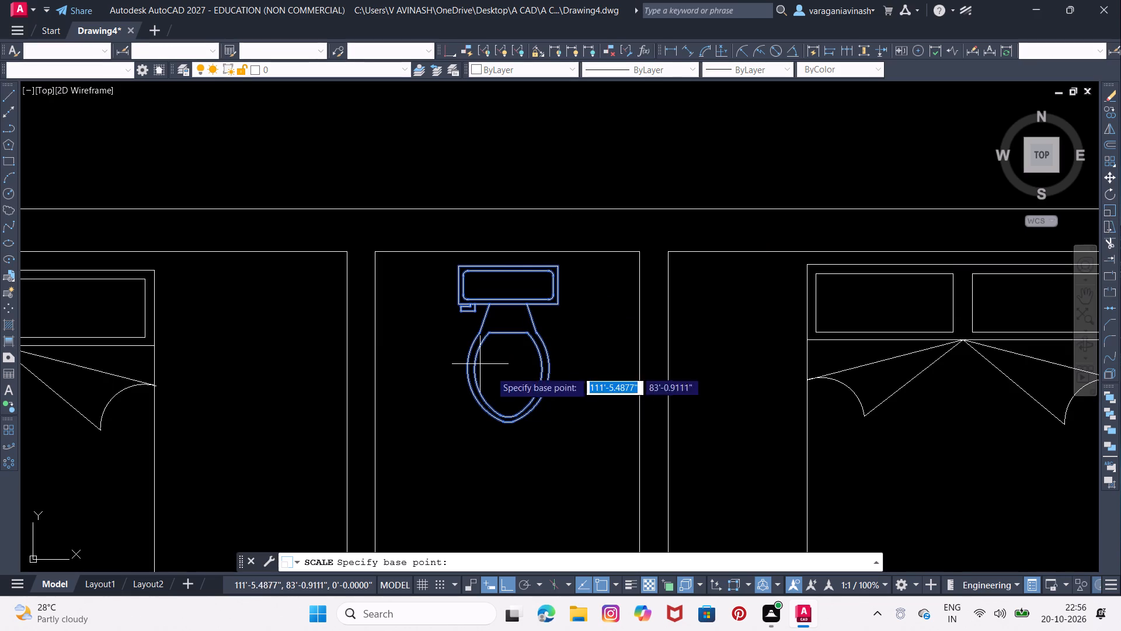
pyautogui.click(465, 365)
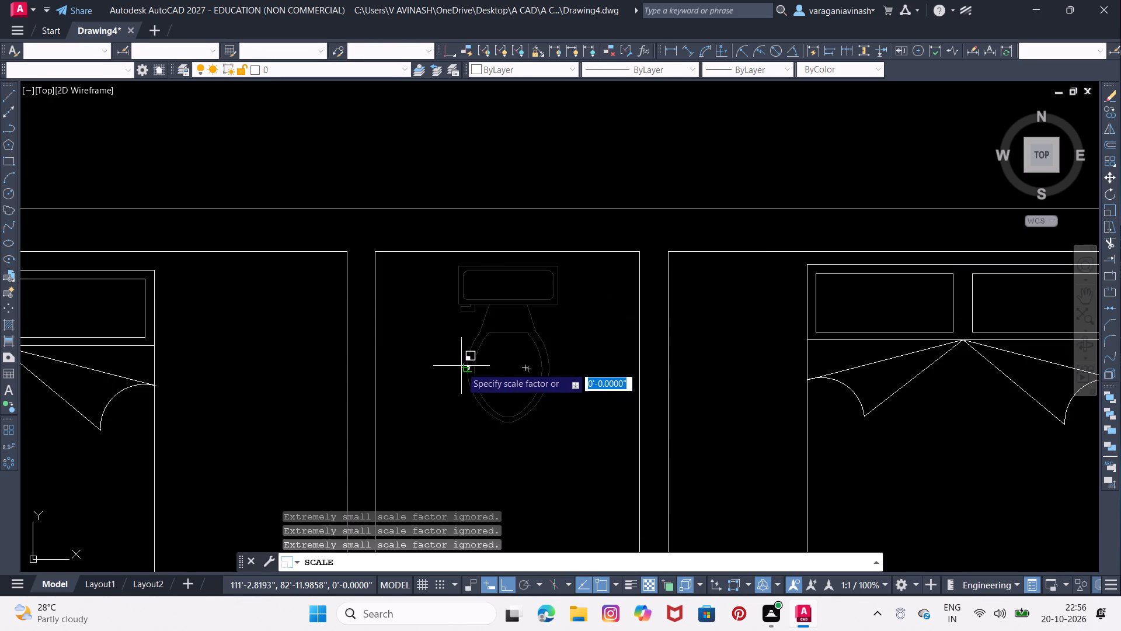
pyautogui.click(312, 427)
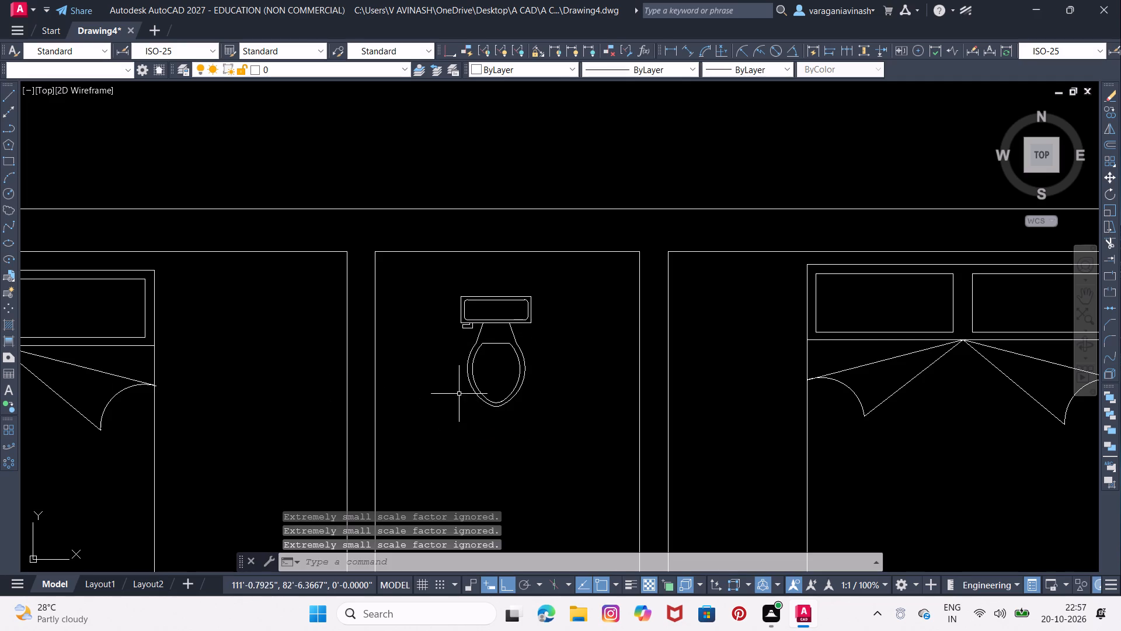
# Move the reduced toilet closer to the north wall, near the middle of the central north room's width.
pyautogui.click(496, 343)
pyautogui.moveTo(496, 343); pyautogui.dragTo(511, 312, button='right')
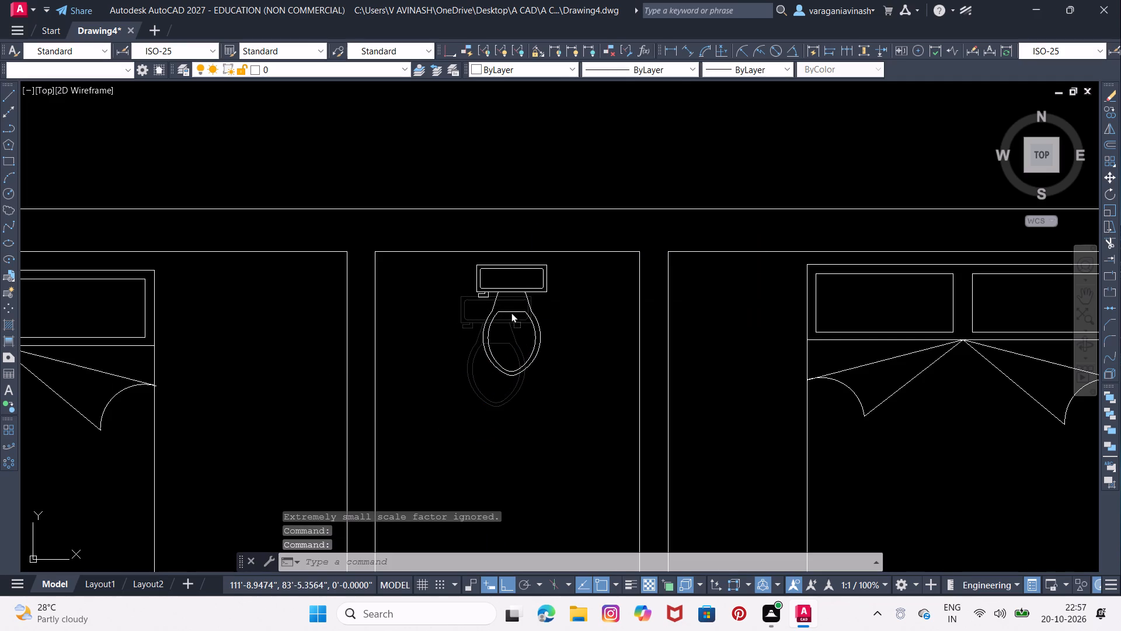
pyautogui.moveTo(511, 312); pyautogui.dragTo(513, 306, button='right')
pyautogui.click(550, 313)
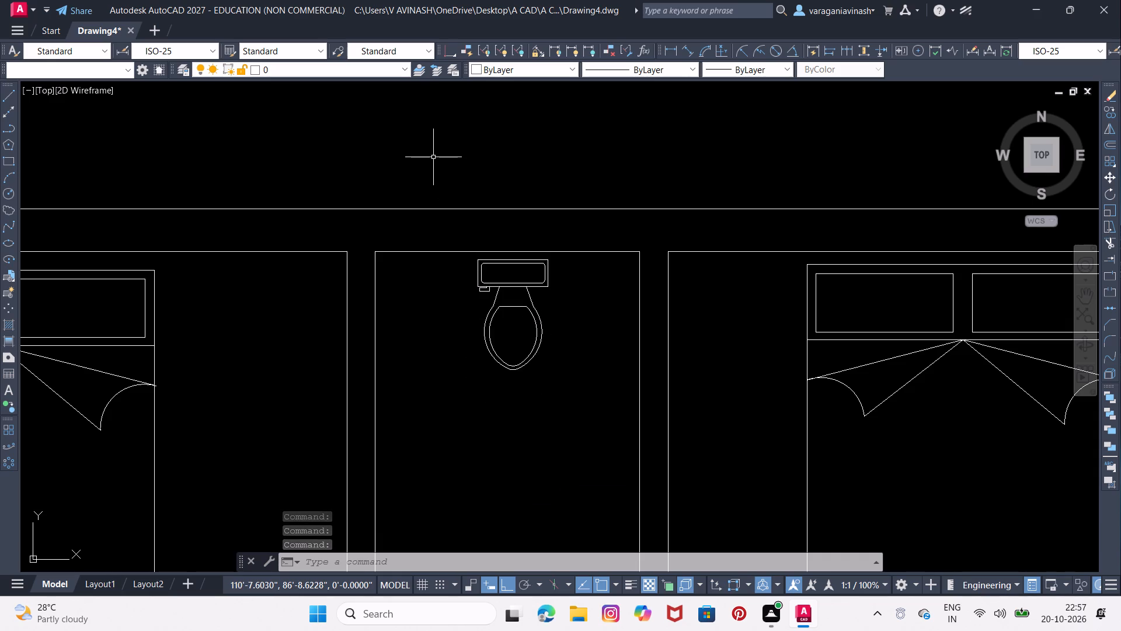
# Draw a blue window outline 2' wide across the full thickness of the north wall behind the toilet.
pyautogui.scroll(-2, 433, 157)
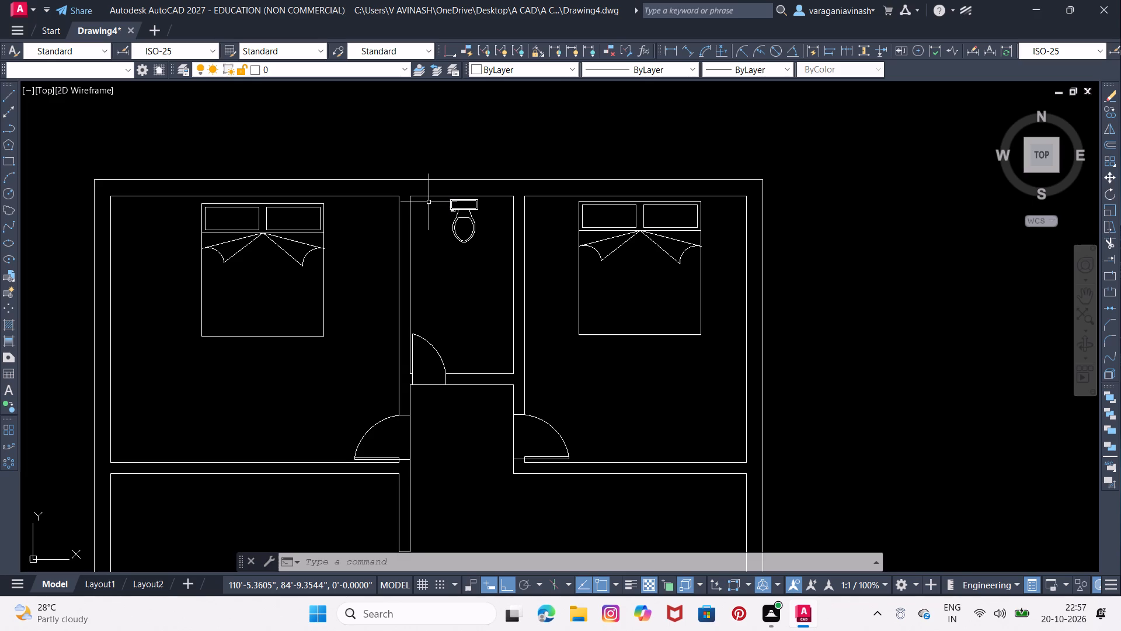
pyautogui.click(523, 68)
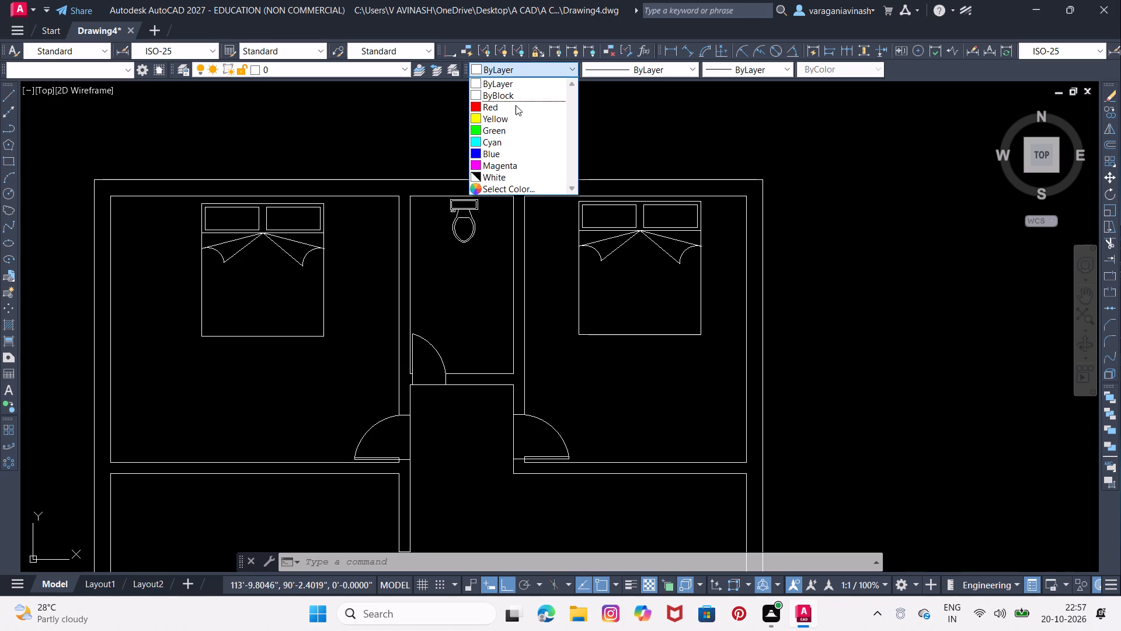
pyautogui.click(504, 152)
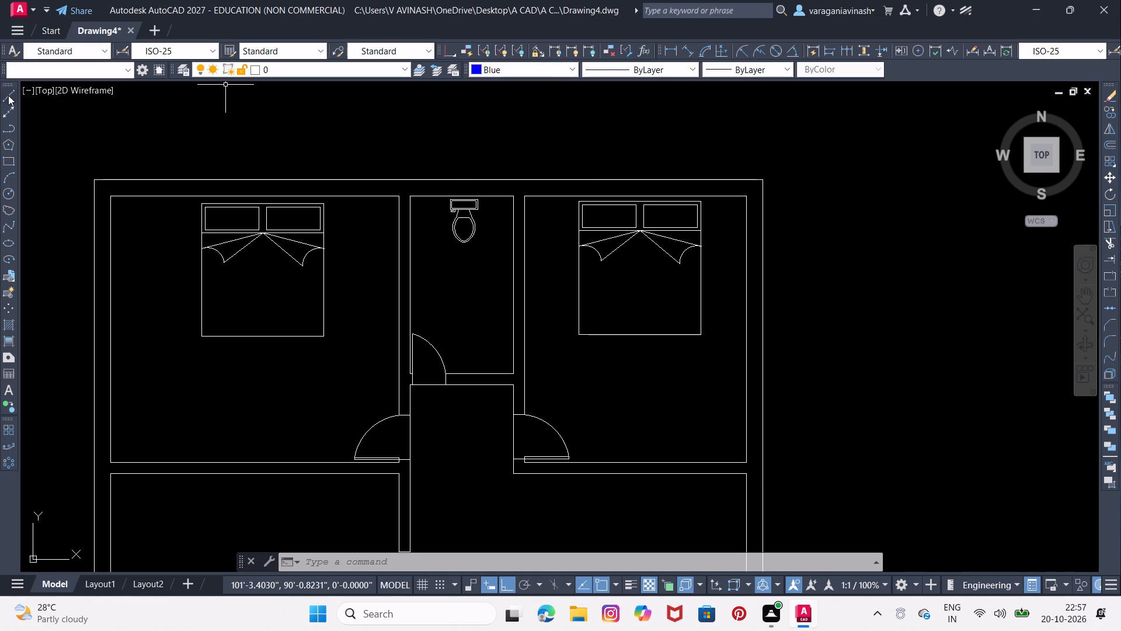
pyautogui.click(8, 95)
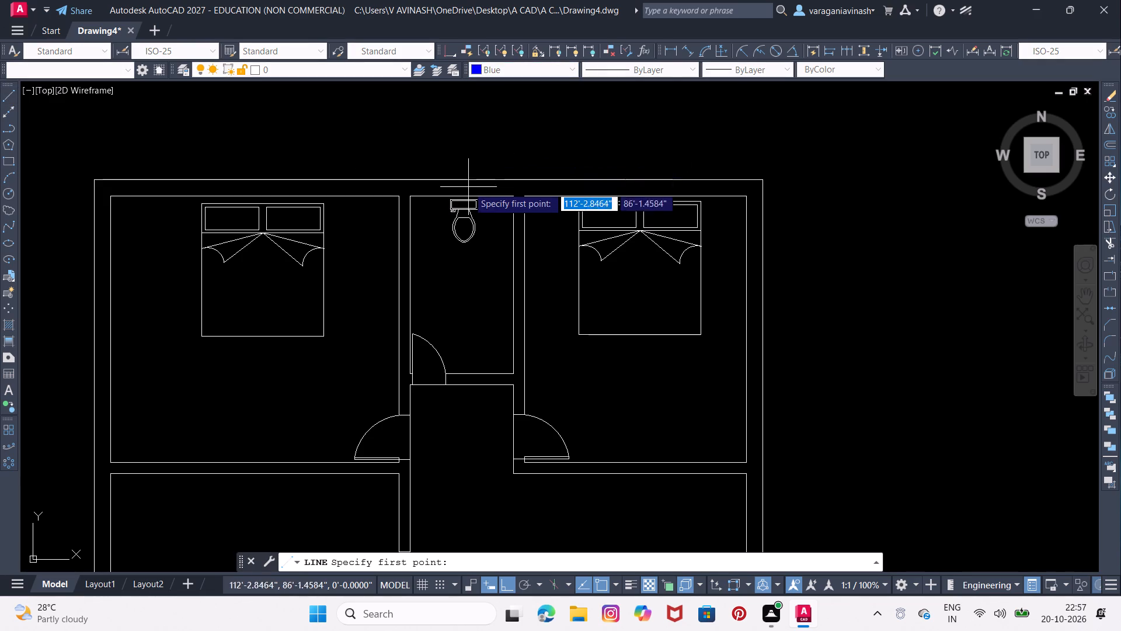
pyautogui.scroll(3, 468, 187)
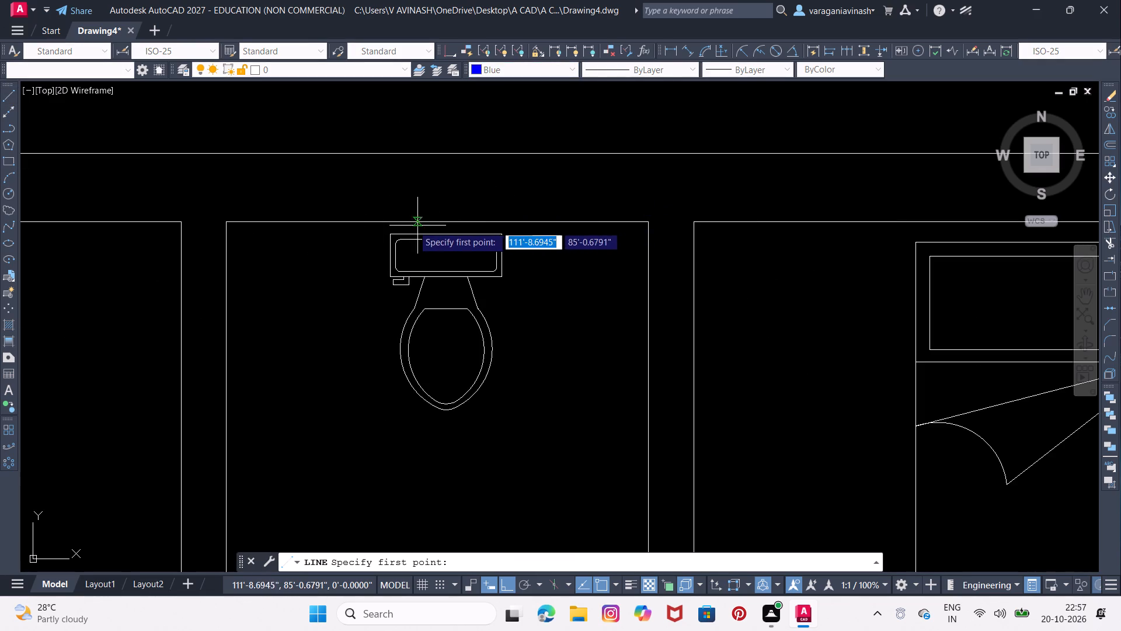
pyautogui.click(372, 222)
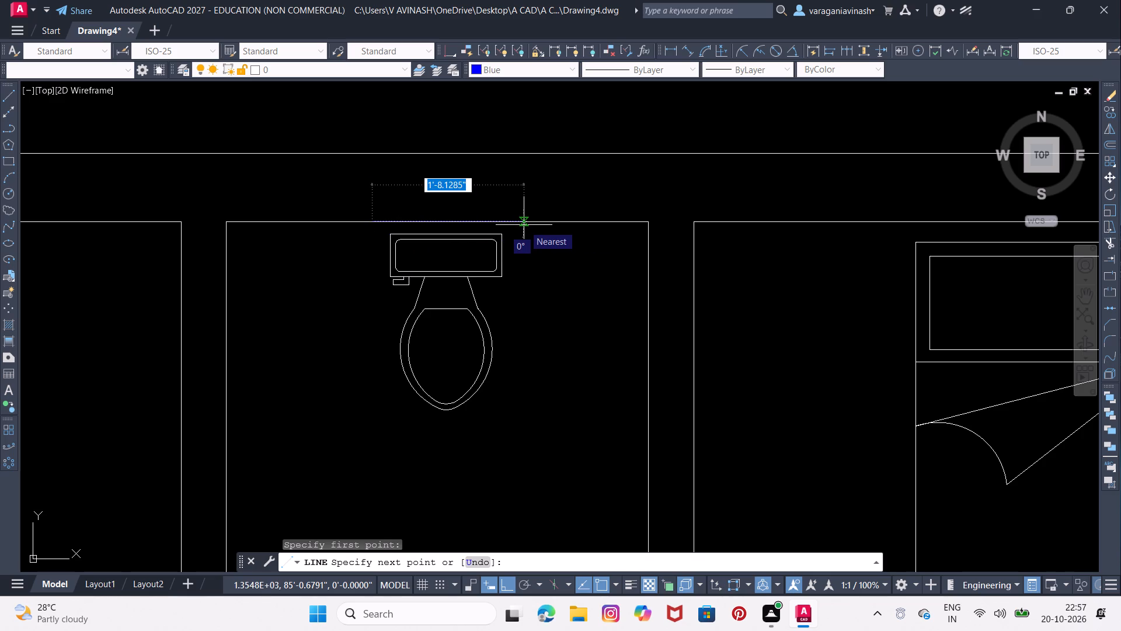
pyautogui.write("2'")
pyautogui.press('Return')
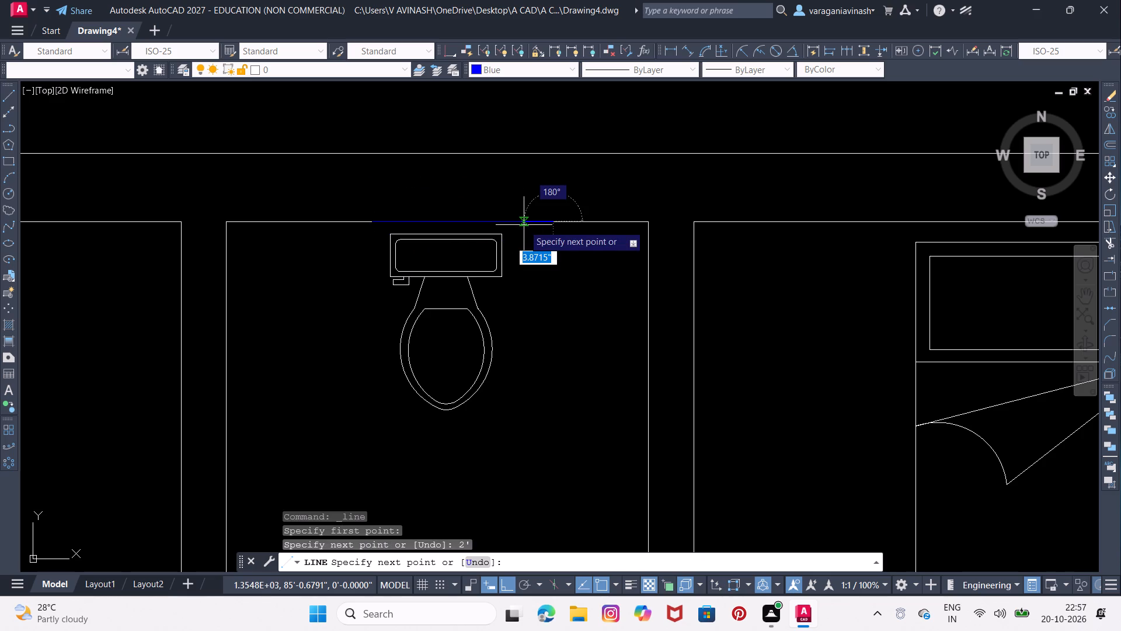
pyautogui.click(552, 149)
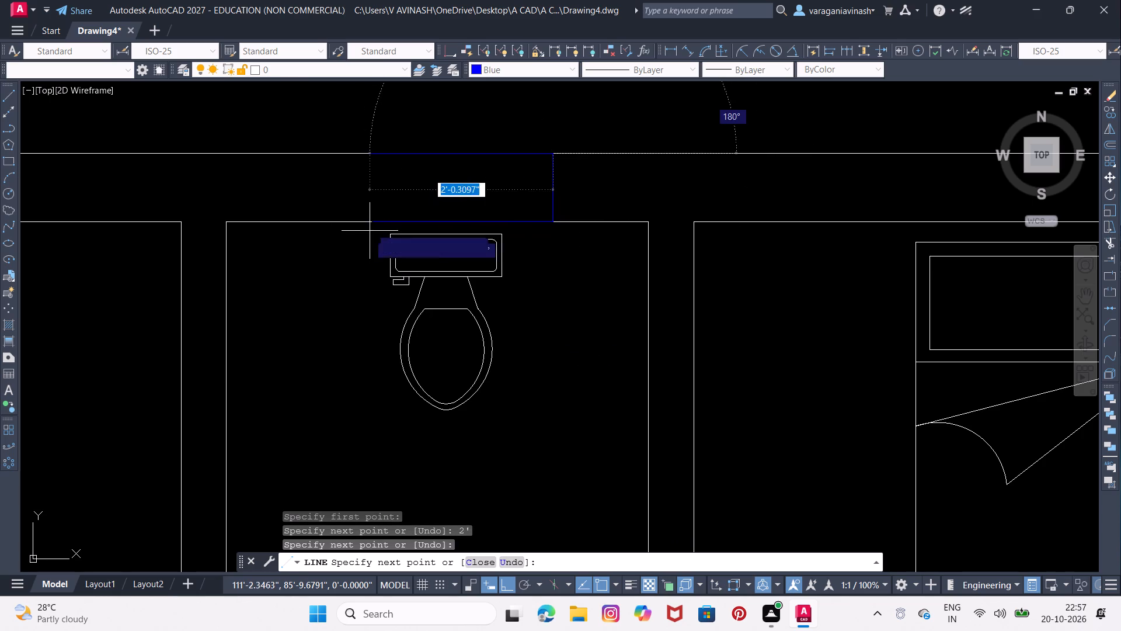
pyautogui.click(375, 192)
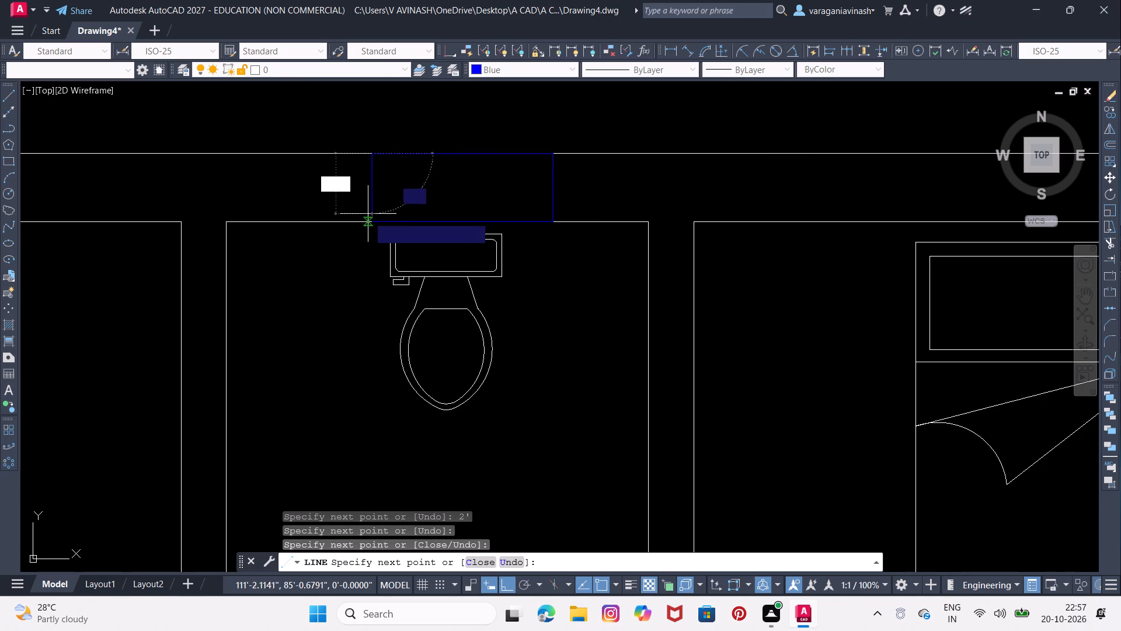
pyautogui.click(372, 221)
pyautogui.rightClick(372, 221)
pyautogui.click(394, 225)
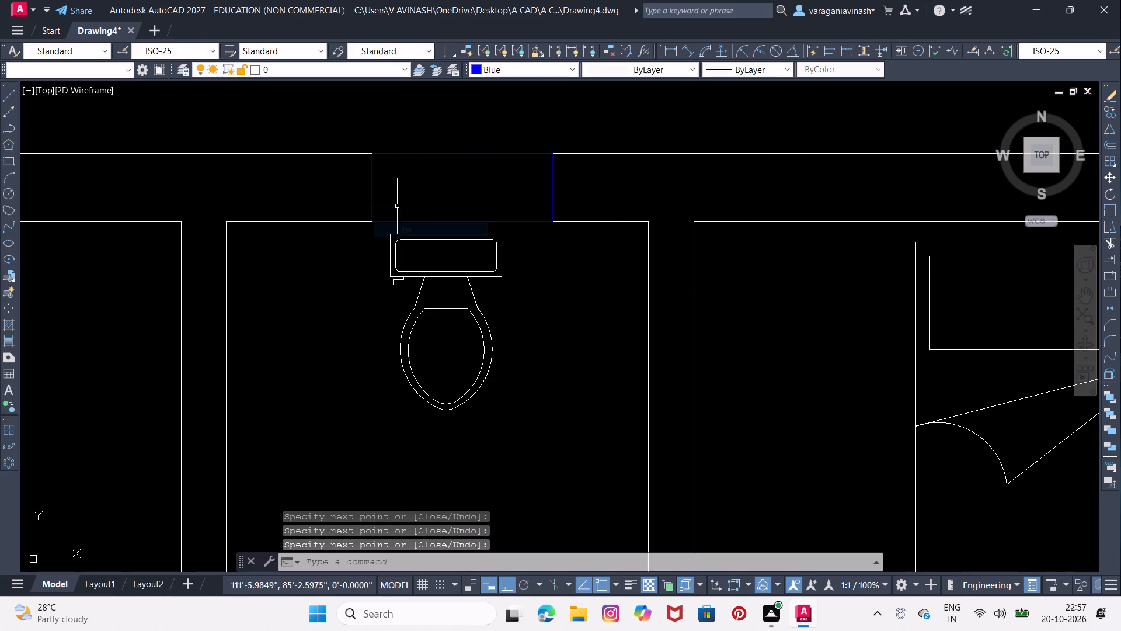
# Draw two horizontal glazing lines 0.1' apart through the middle of the blue window outline, joined at the east side.
pyautogui.rightClick(397, 204)
pyautogui.click(473, 210)
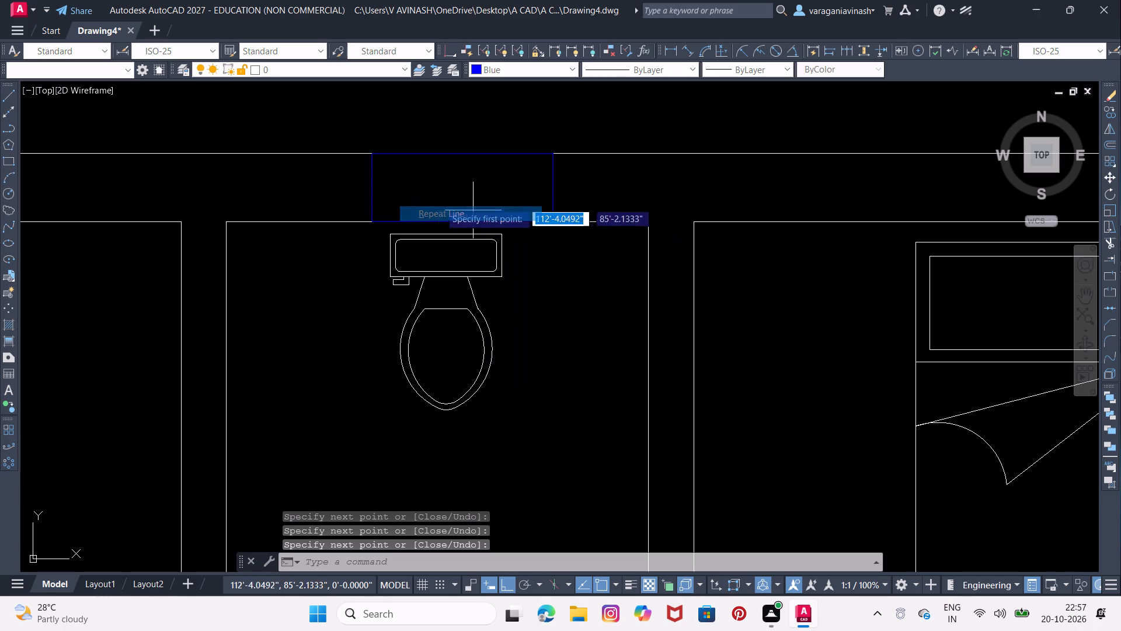
pyautogui.click(364, 186)
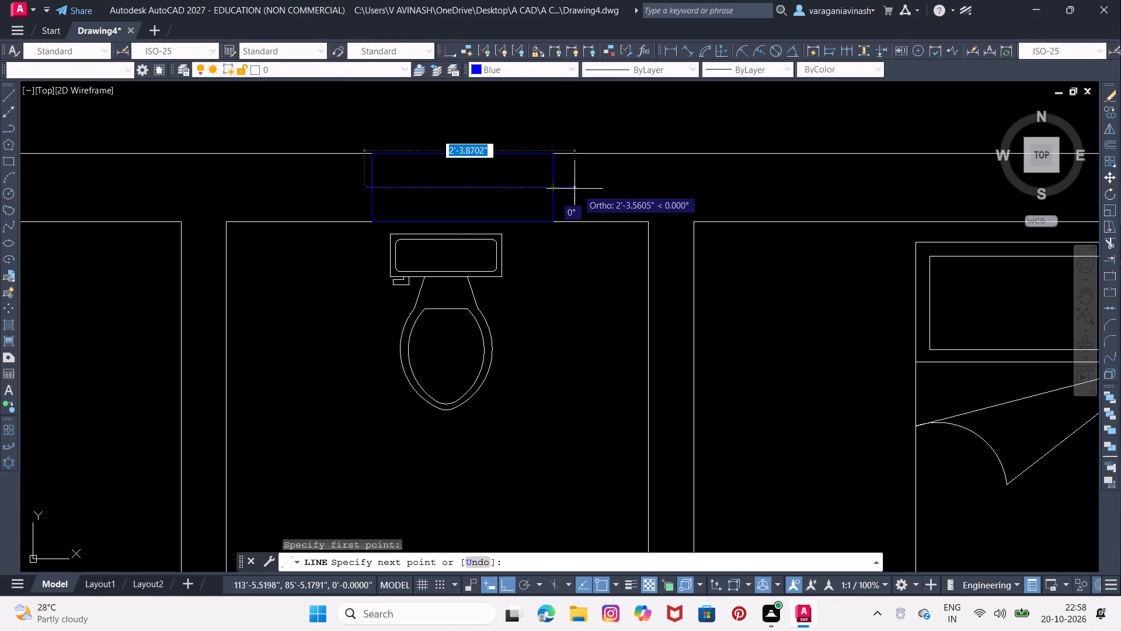
pyautogui.click(552, 188)
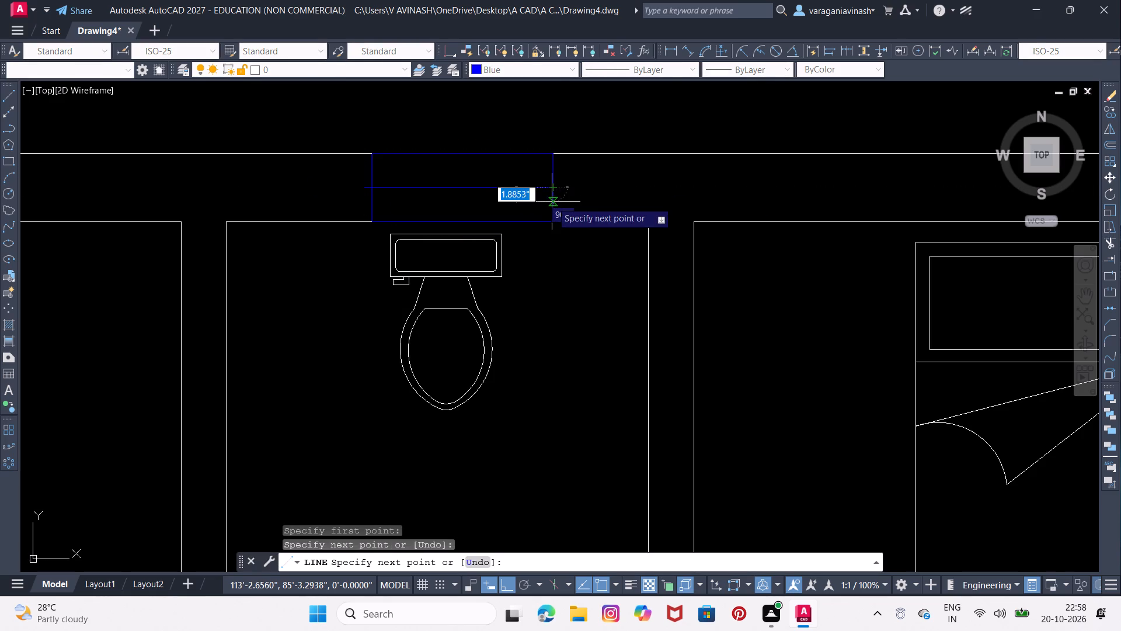
pyautogui.write("0.1'")
pyautogui.press('Return')
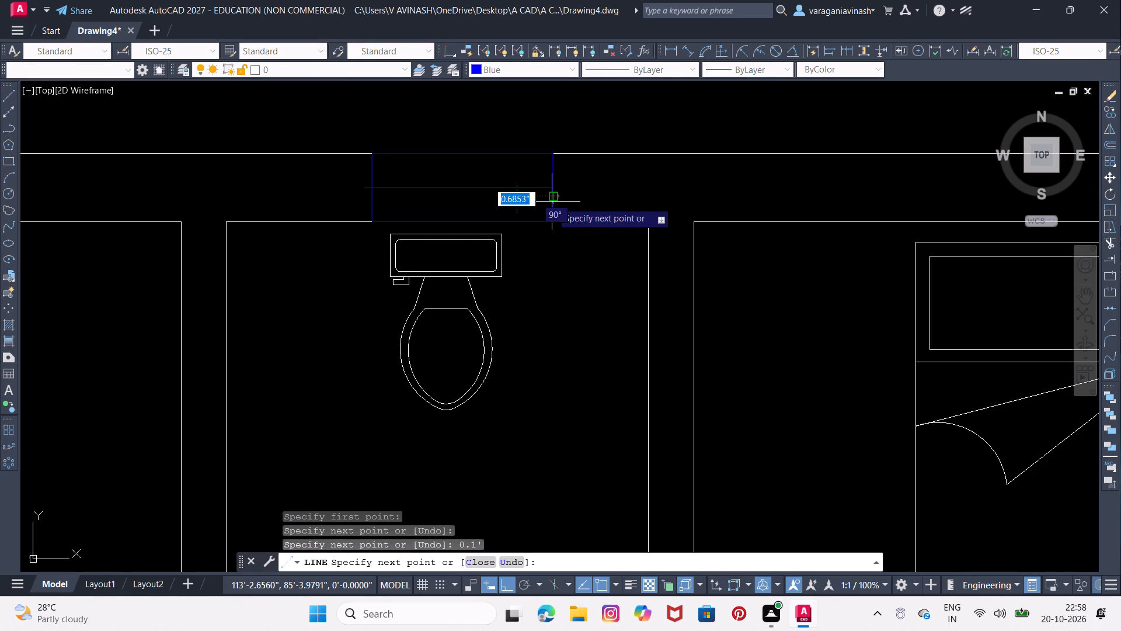
pyautogui.click(374, 197)
pyautogui.rightClick(374, 197)
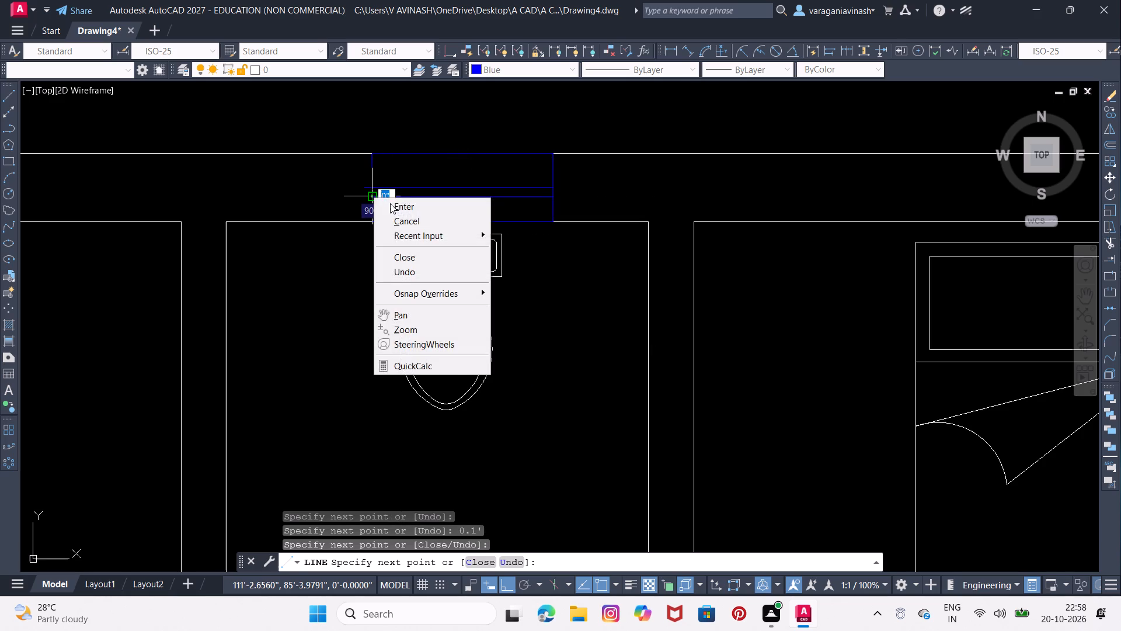
pyautogui.click(390, 203)
# Shorten the upper glazing line's overshooting west end to meet the window outline's west side.
pyautogui.scroll(3, 355, 178)
pyautogui.click(394, 214)
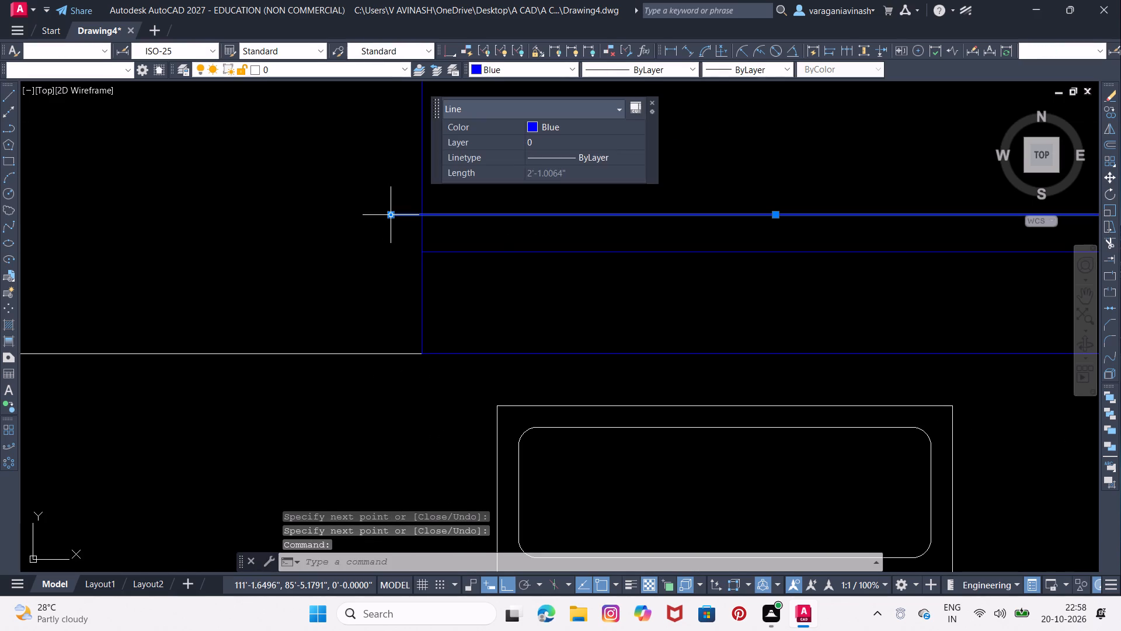
pyautogui.click(392, 213)
pyautogui.click(420, 213)
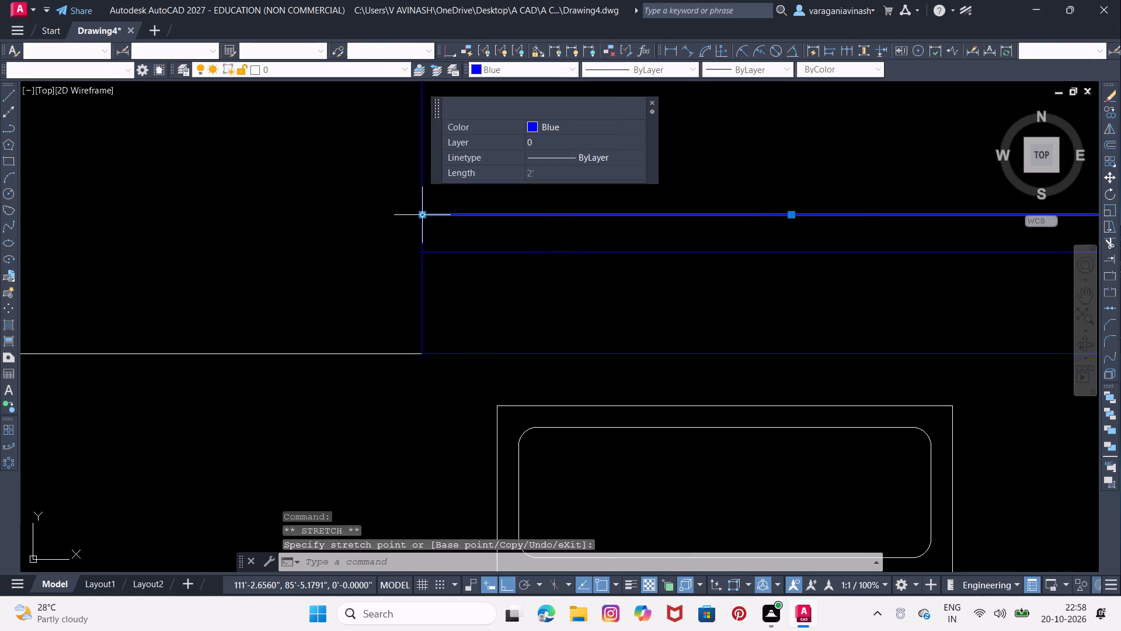
pyautogui.scroll(-1, 392, 204)
pyautogui.press('`')
pyautogui.press('Escape')
pyautogui.press('Escape')
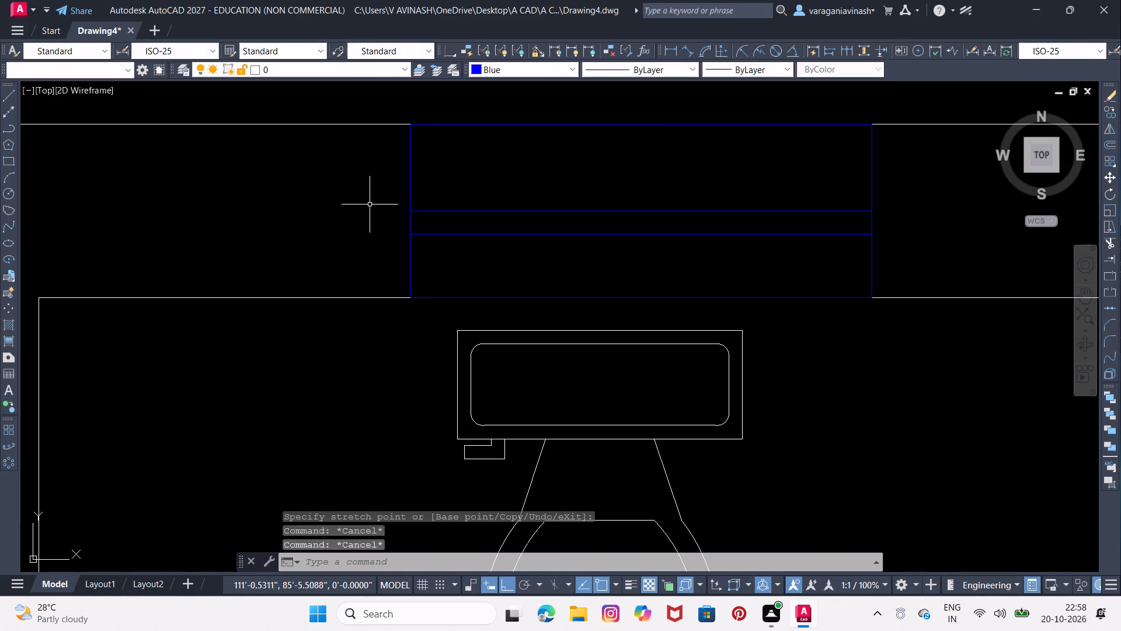
# Move all seven lines of the blue window slightly west along the north wall, centring the window behind the toilet.
pyautogui.click(939, 173)
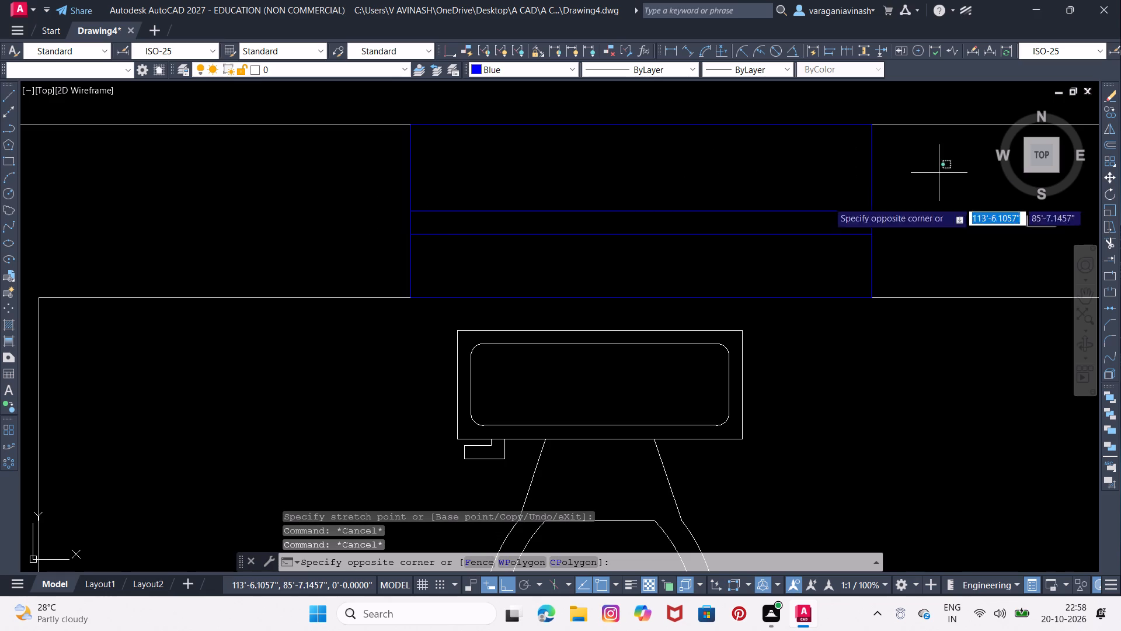
pyautogui.click(244, 264)
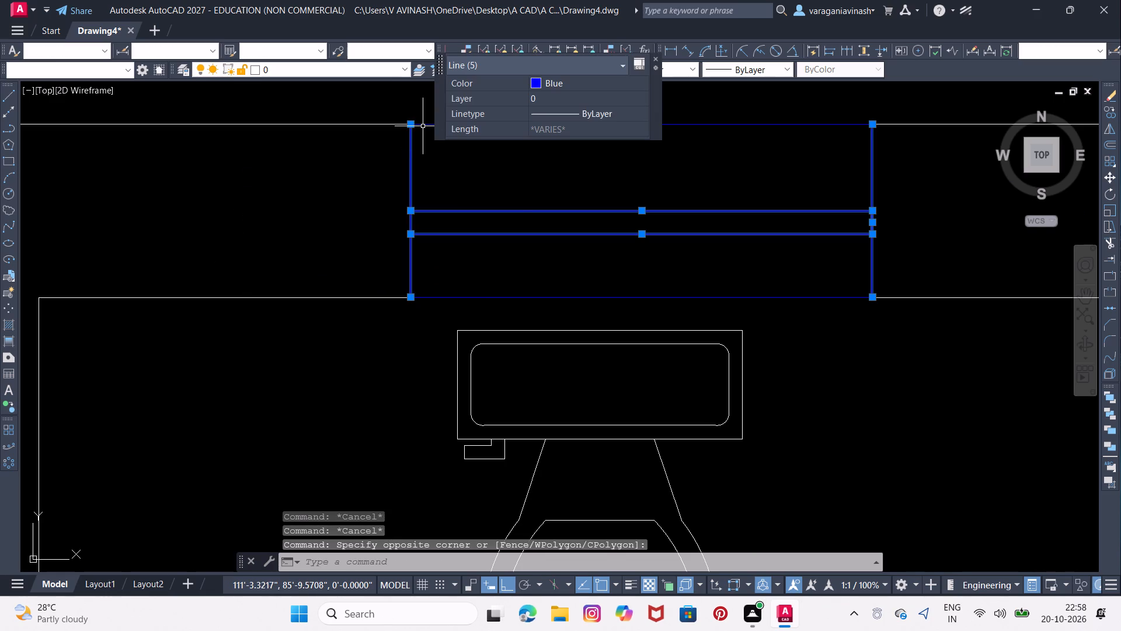
pyautogui.click(423, 124)
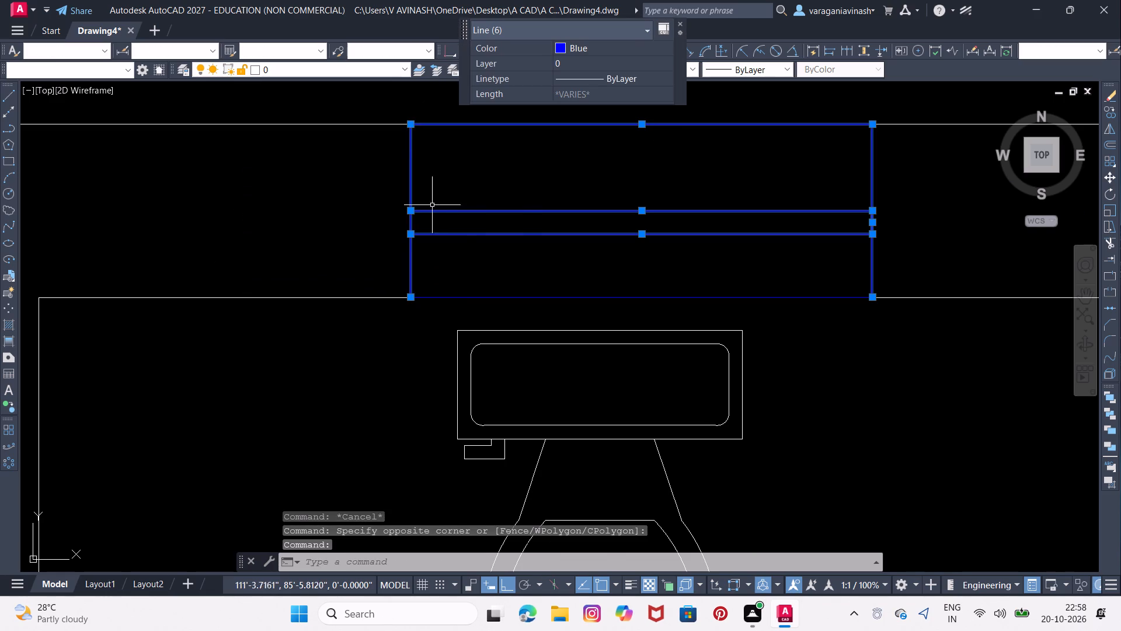
pyautogui.click(454, 296)
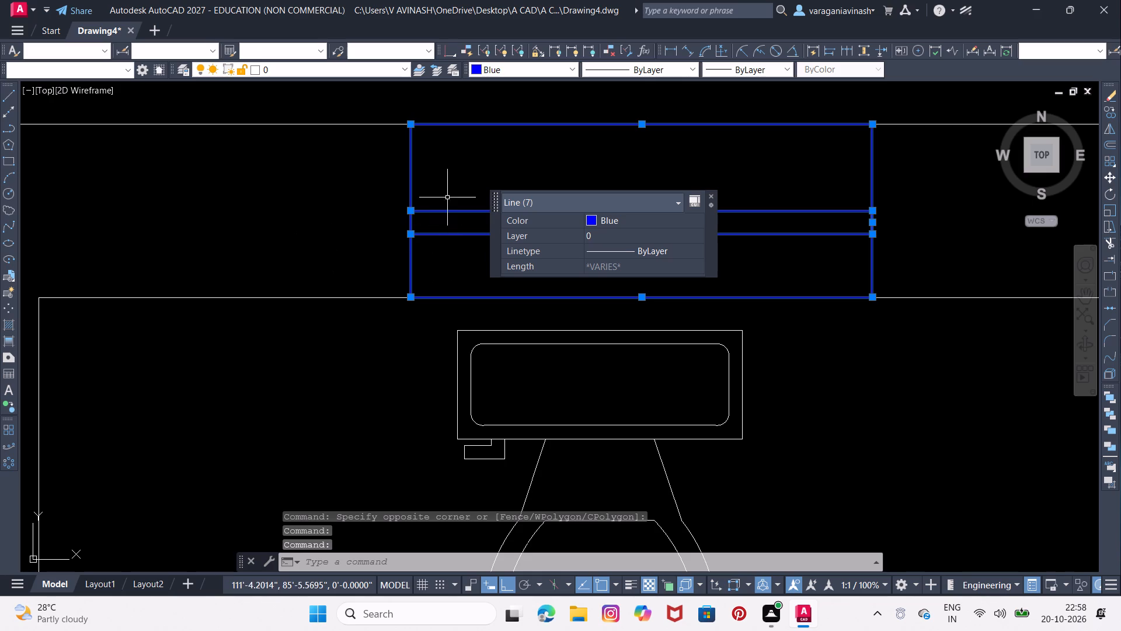
pyautogui.click(1109, 176)
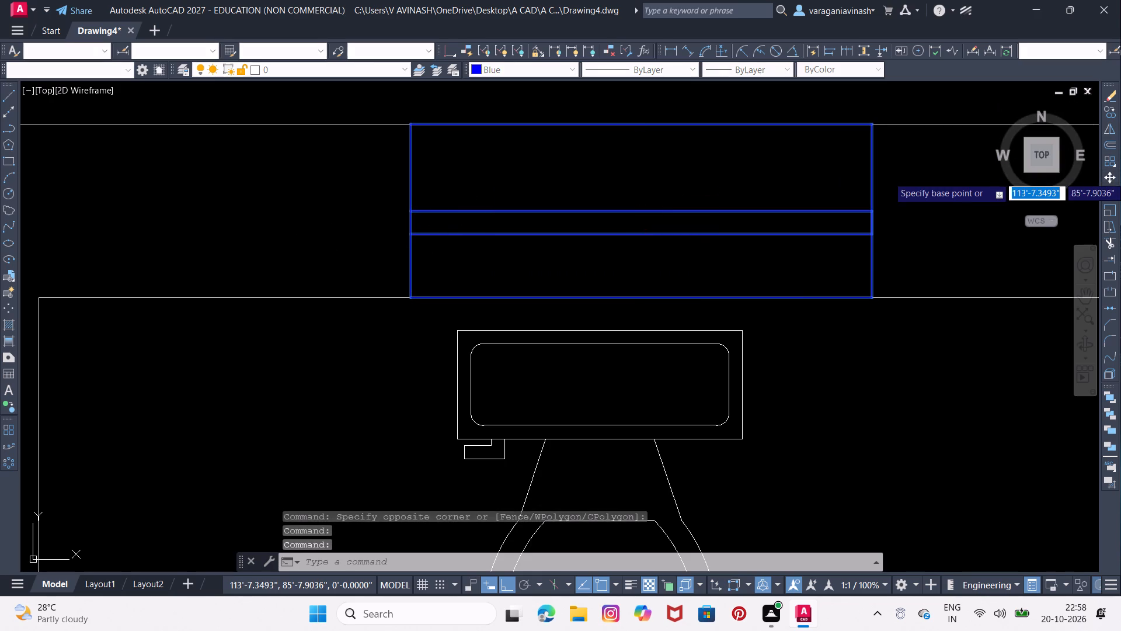
pyautogui.click(408, 297)
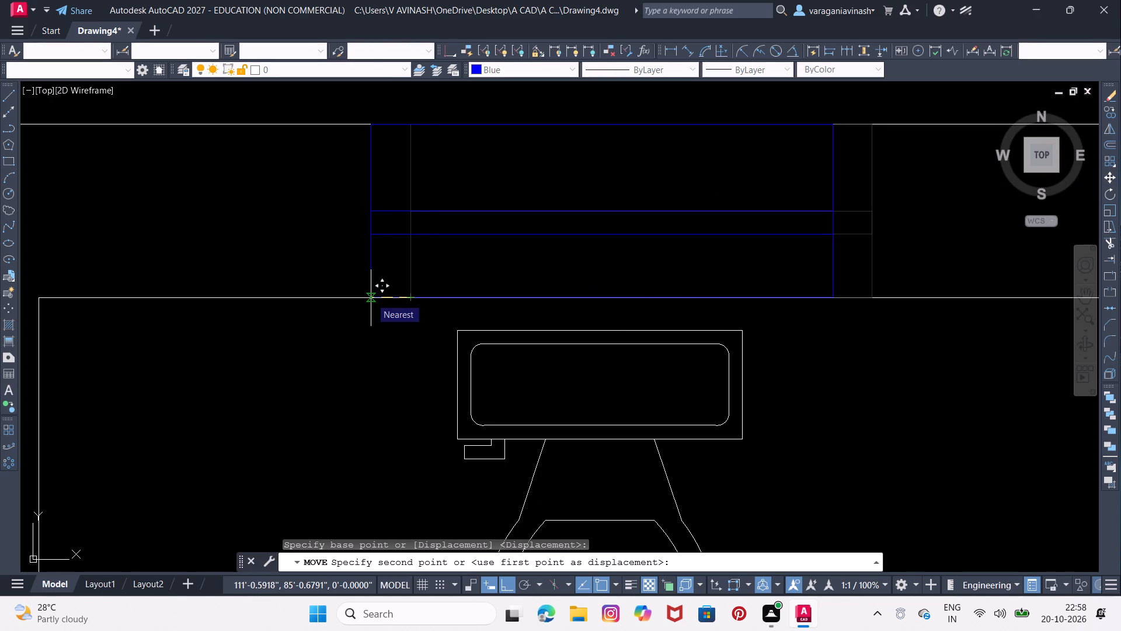
pyautogui.click(369, 297)
# Draw a 4' blue line running south along the outer face of the northeast bedroom's east wall, beside the bed.
pyautogui.scroll(-1, 499, 294)
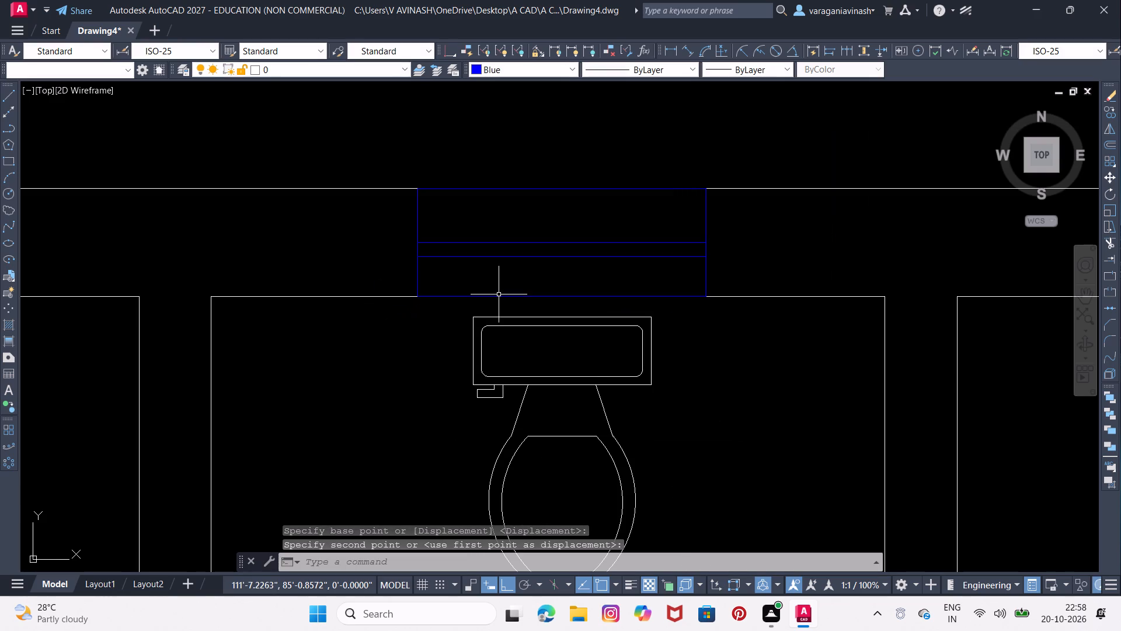
pyautogui.scroll(-1, 499, 294)
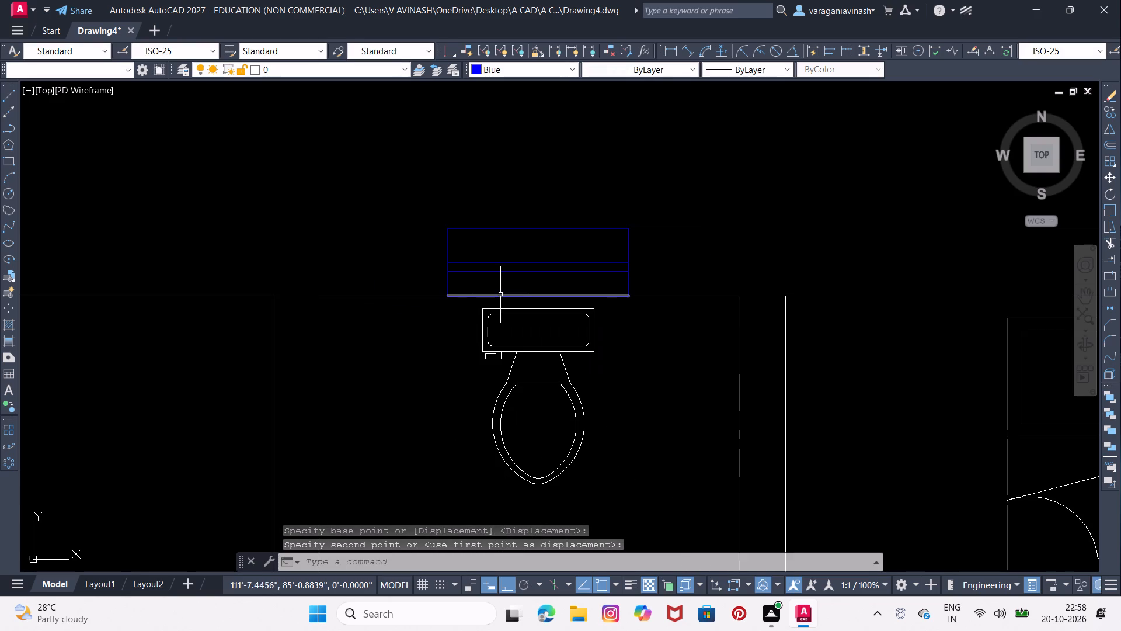
pyautogui.scroll(-2, 700, 254)
pyautogui.scroll(-1, 761, 276)
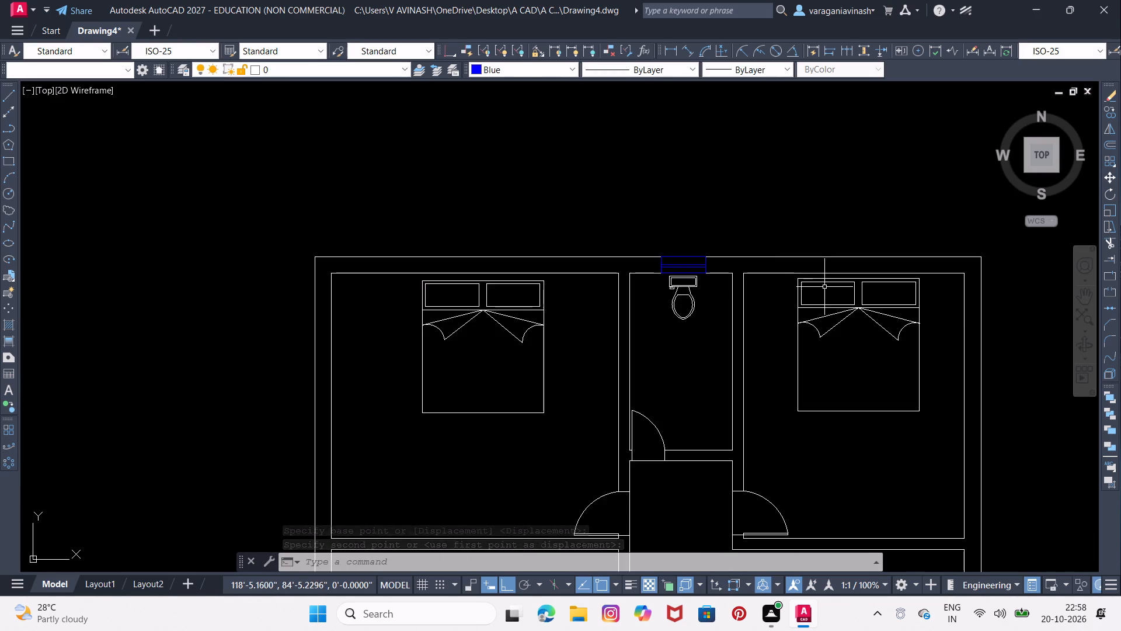
pyautogui.scroll(-1, 824, 287)
pyautogui.moveTo(798, 273); pyautogui.dragTo(687, 230, button='middle')
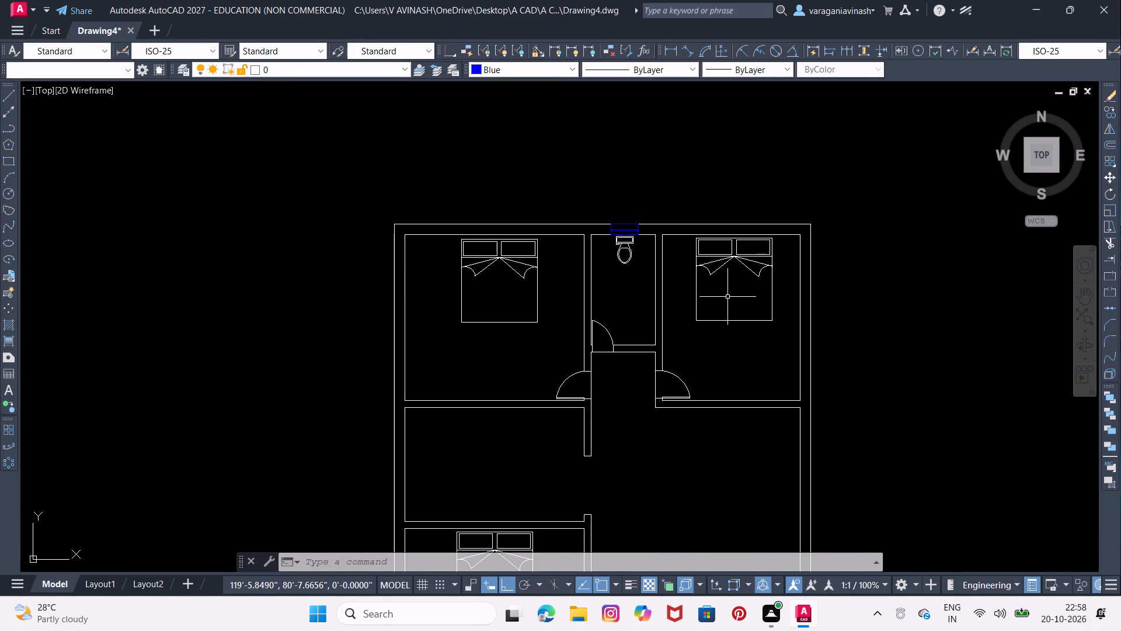
pyautogui.moveTo(669, 275); pyautogui.dragTo(416, 190, button='middle')
pyautogui.scroll(2, 524, 207)
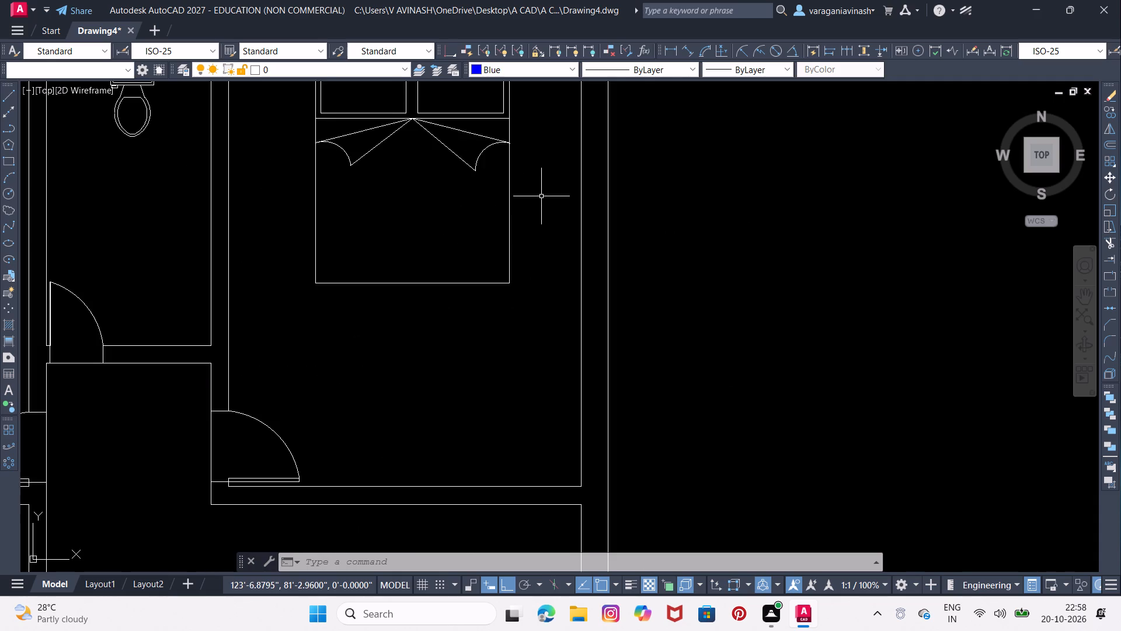
pyautogui.moveTo(542, 196); pyautogui.dragTo(501, 242, button='middle')
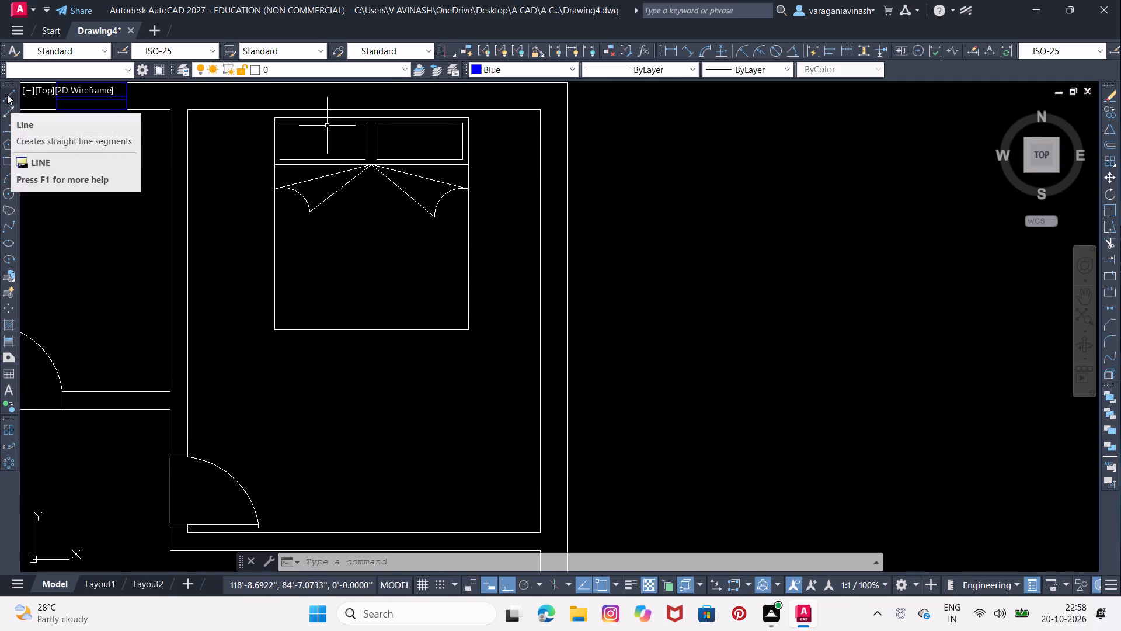
pyautogui.click(7, 94)
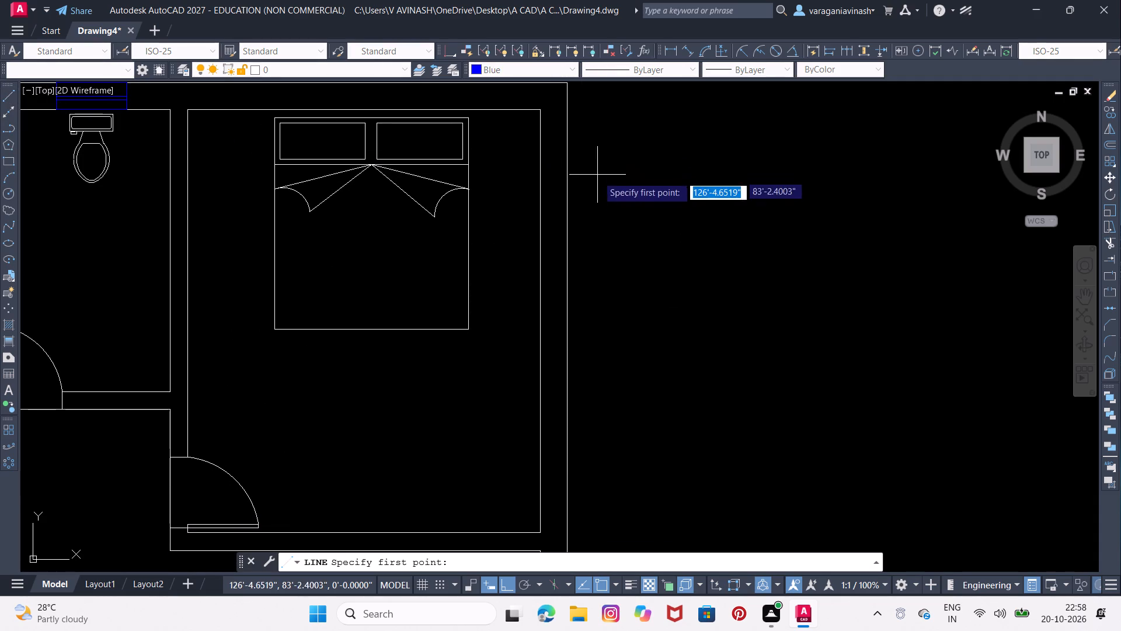
pyautogui.click(567, 214)
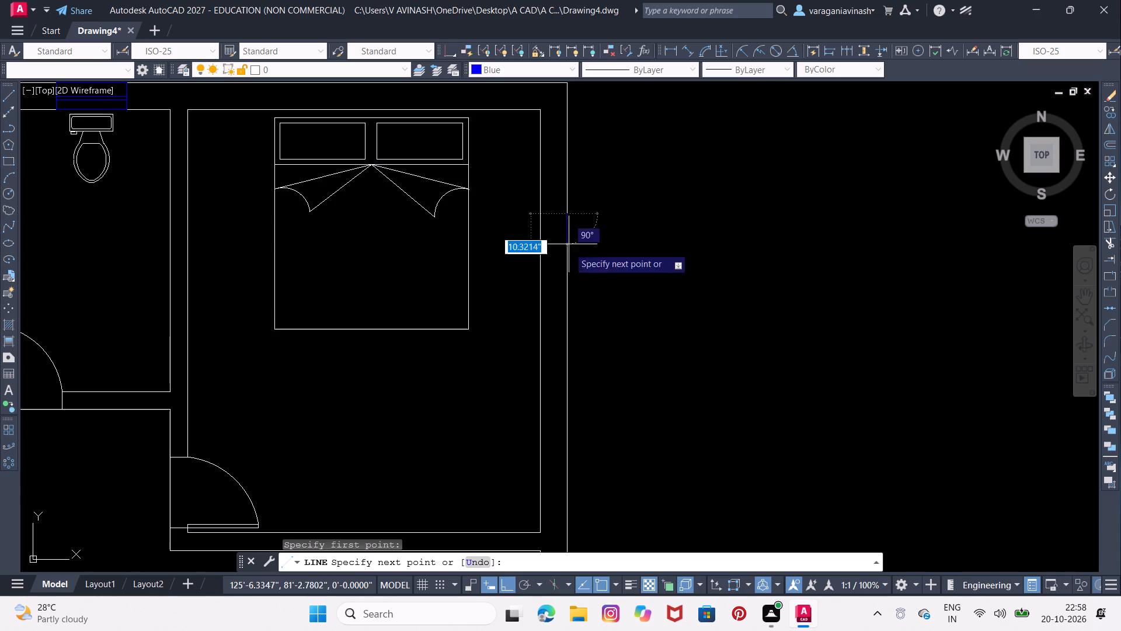
pyautogui.write("4'")
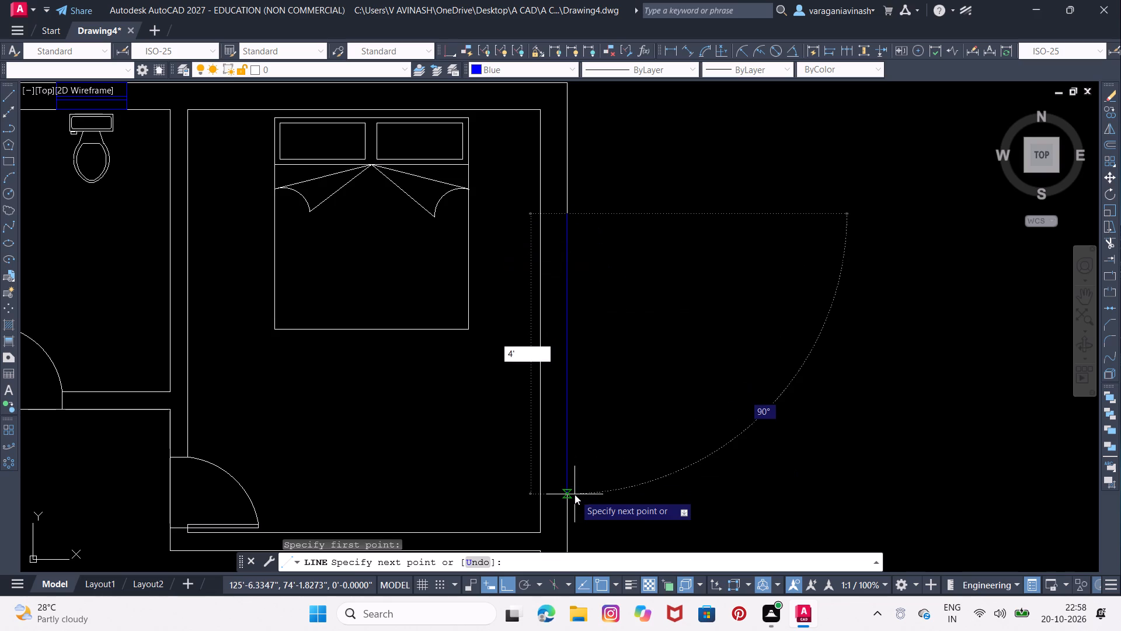
pyautogui.press('Return')
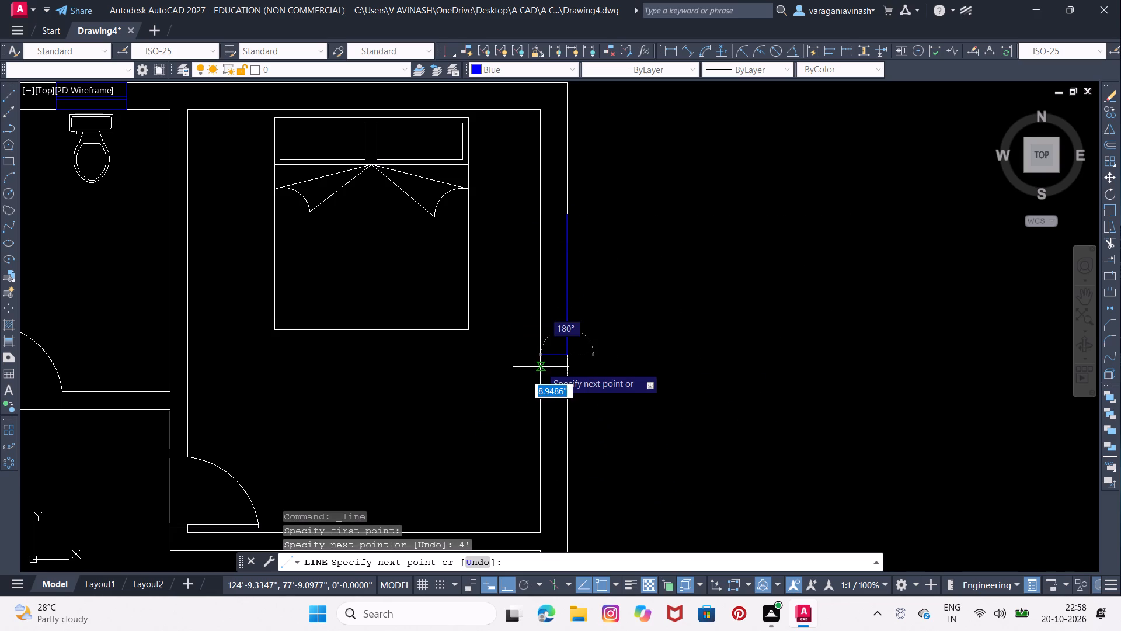
pyautogui.moveTo(541, 367); pyautogui.dragTo(542, 395, button='middle')
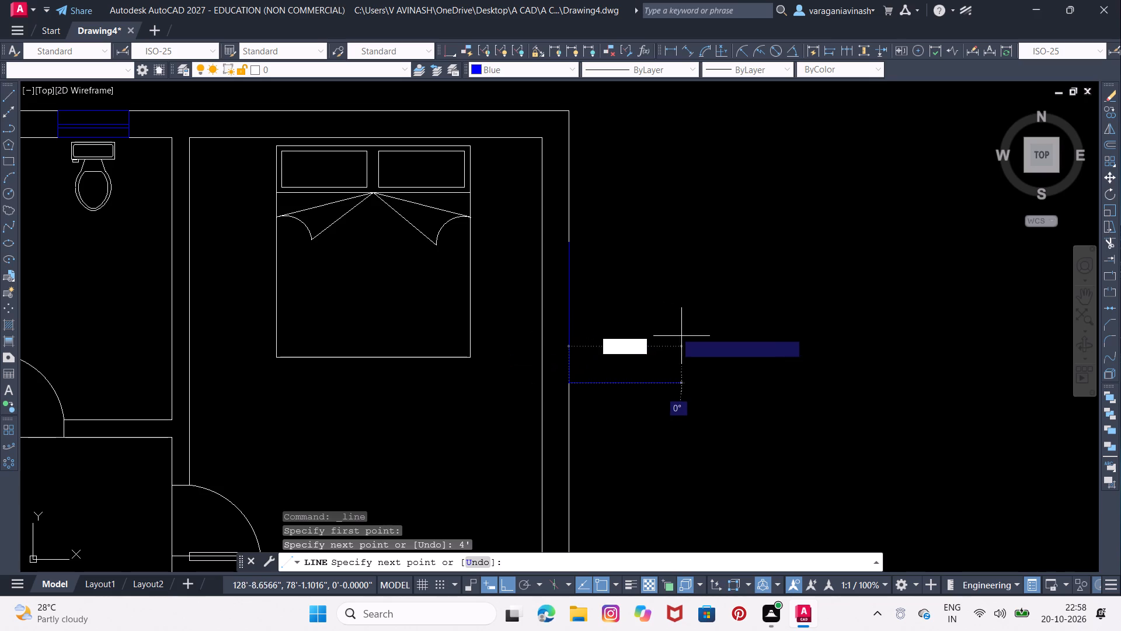
pyautogui.press('Escape')
pyautogui.press('Escape')
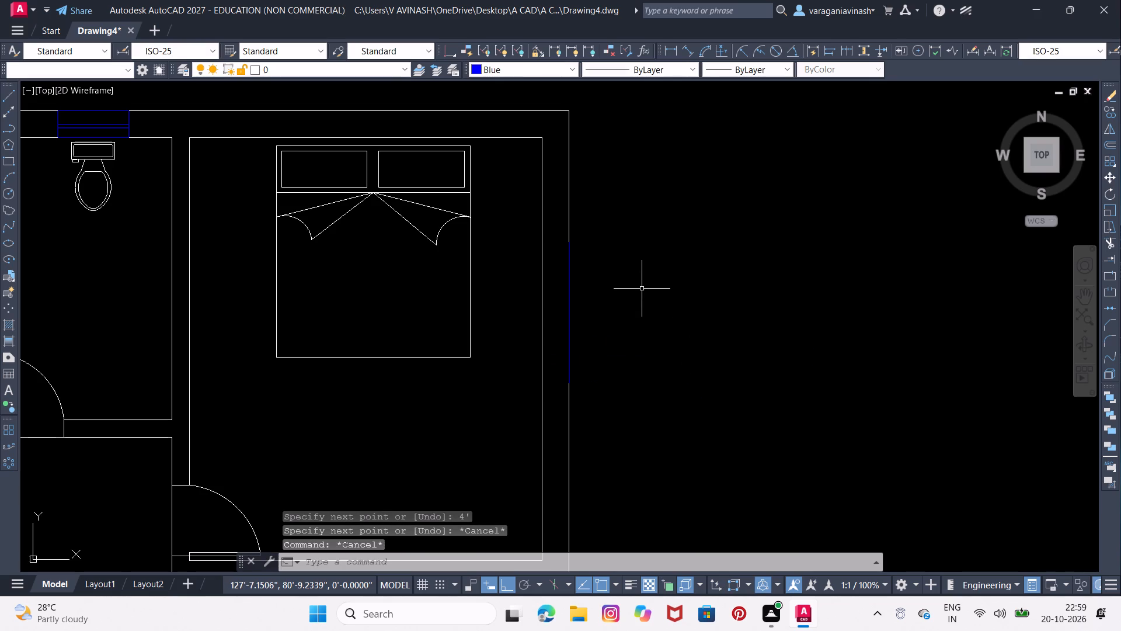
# Stretch the south end of the blue line on the east wall 1' further south.
pyautogui.click(570, 306)
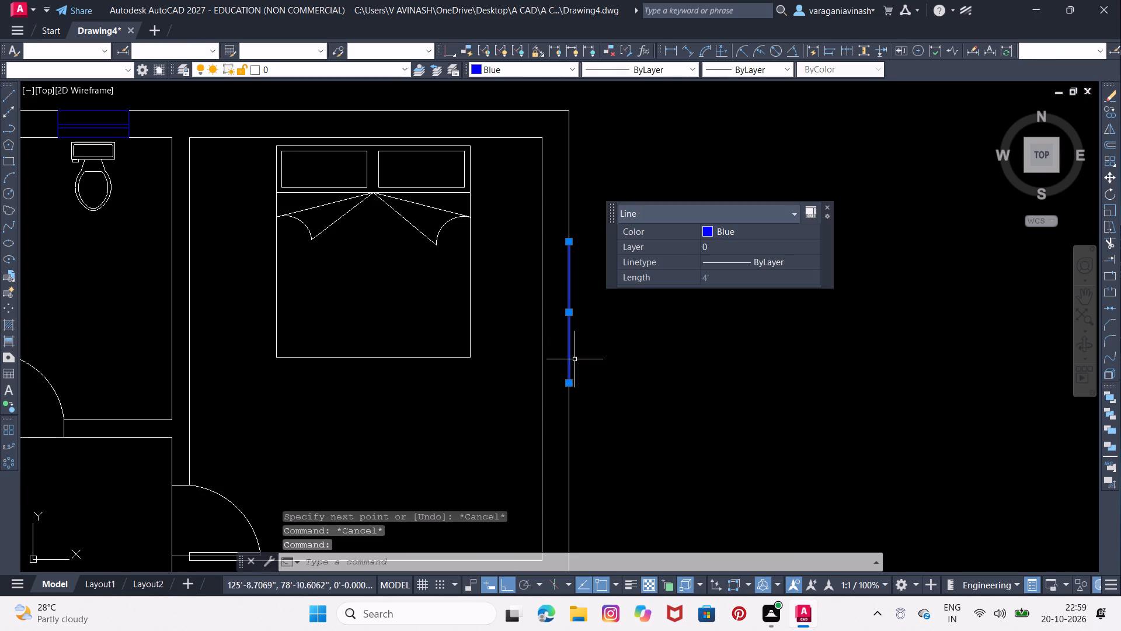
pyautogui.click(569, 380)
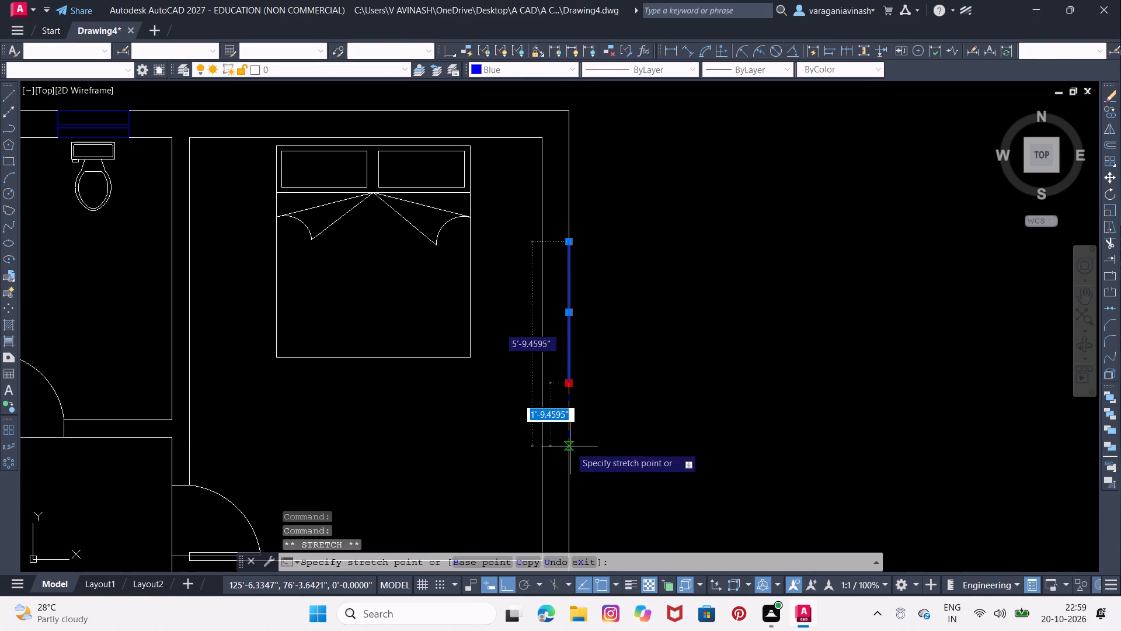
pyautogui.write("1'")
pyautogui.press('Return')
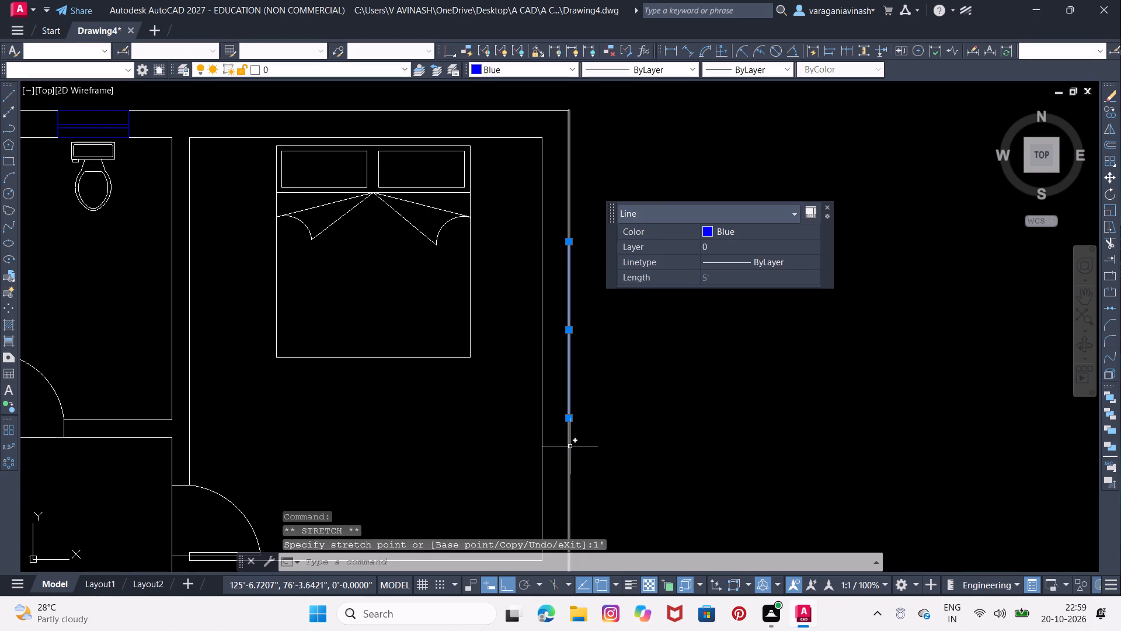
pyautogui.click(631, 332)
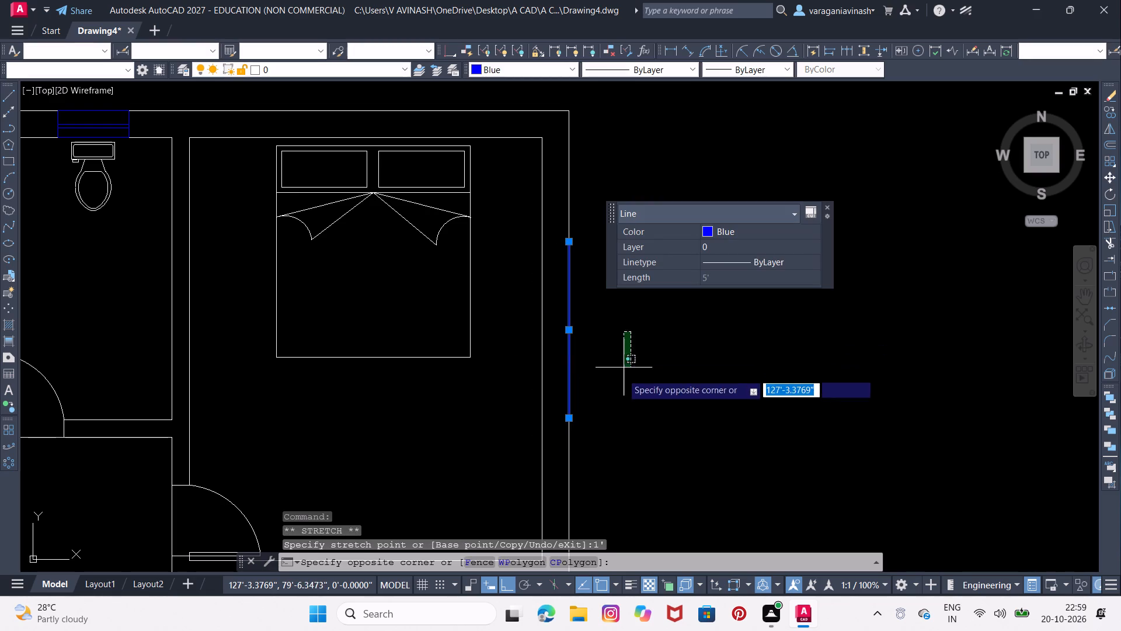
pyautogui.click(622, 373)
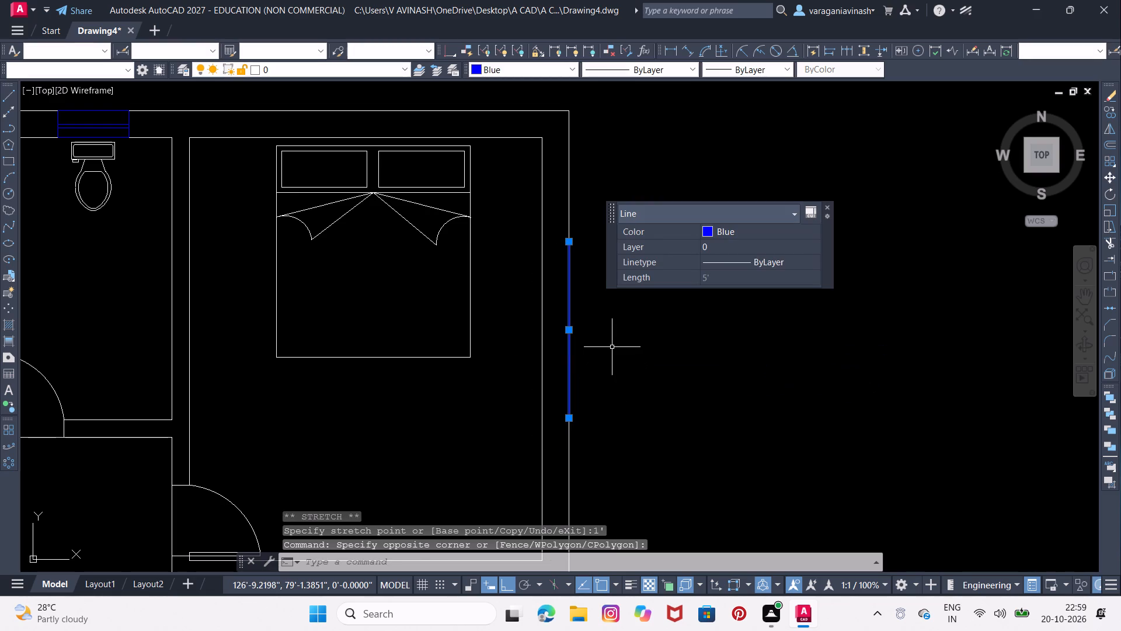
# Complete the east window outline with lines across both ends of the wall thickness and along the inner wall face.
pyautogui.scroll(-1, 612, 347)
pyautogui.scroll(1, 597, 337)
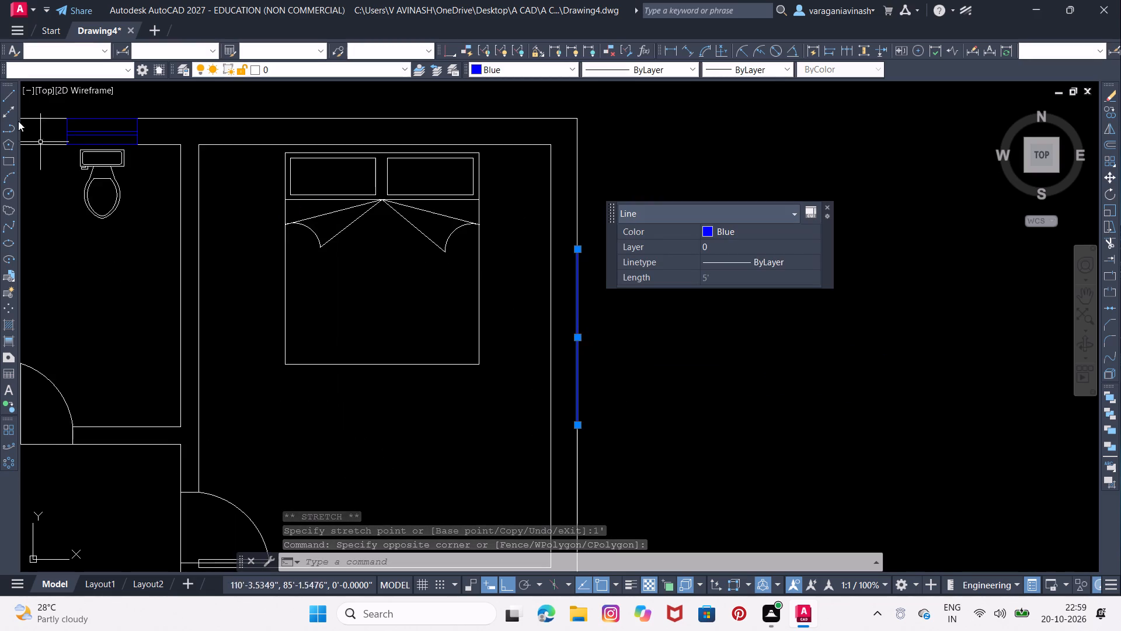
pyautogui.click(11, 92)
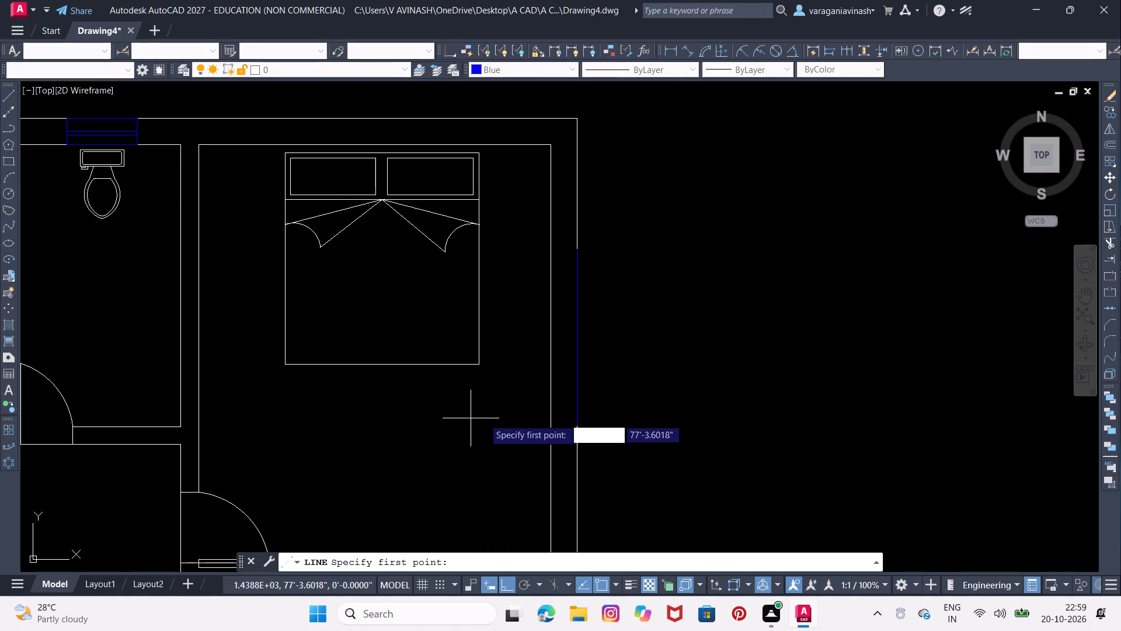
pyautogui.click(580, 424)
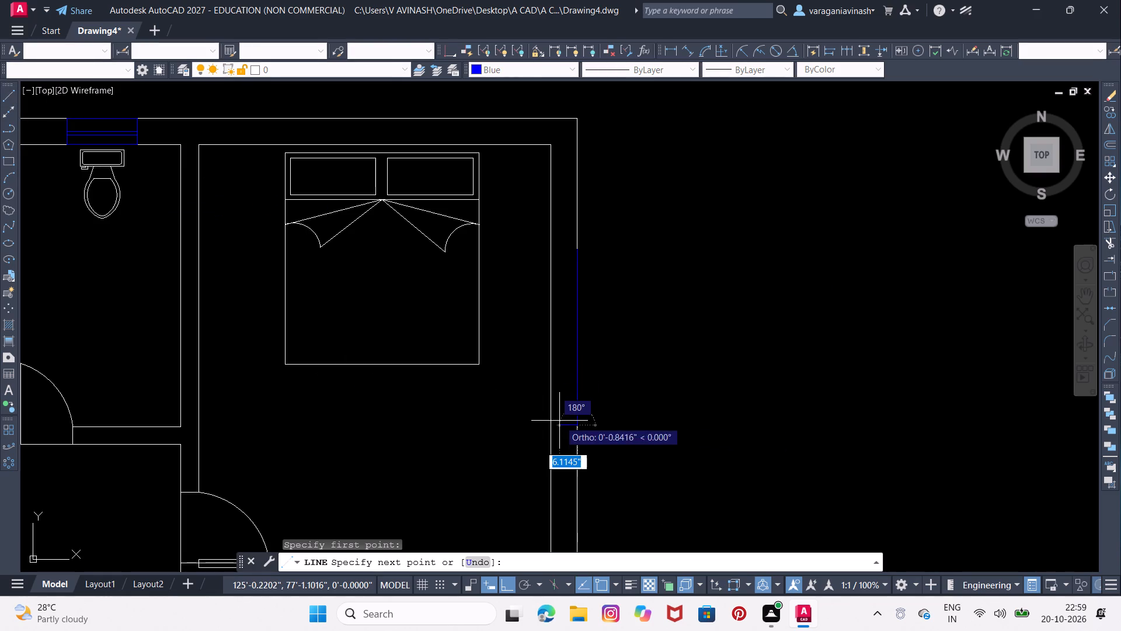
pyautogui.click(551, 427)
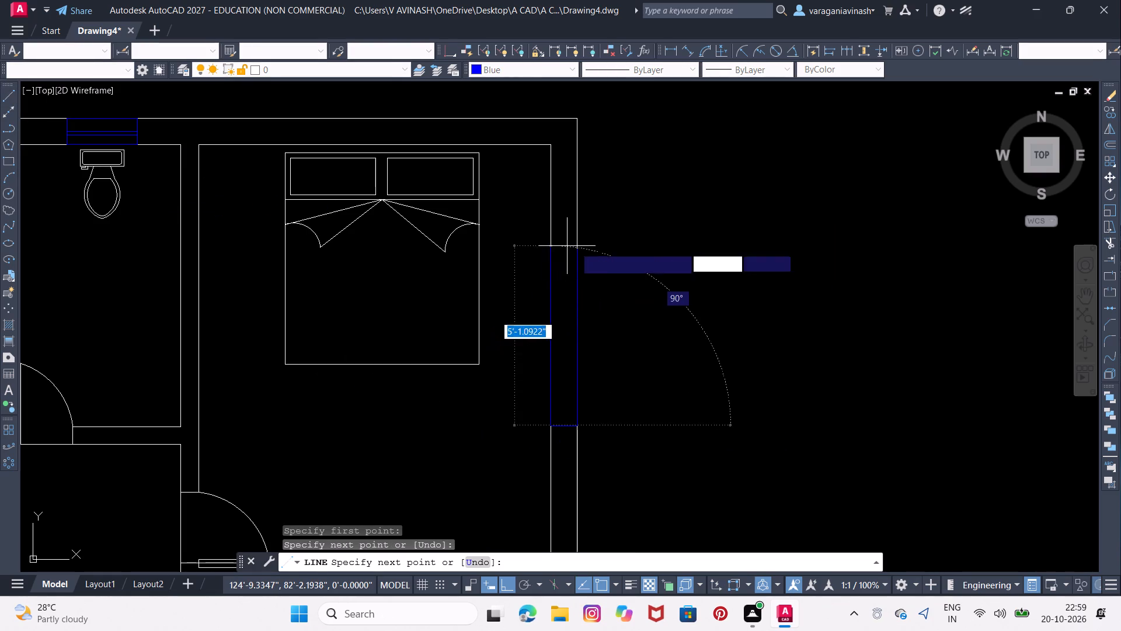
pyautogui.click(565, 253)
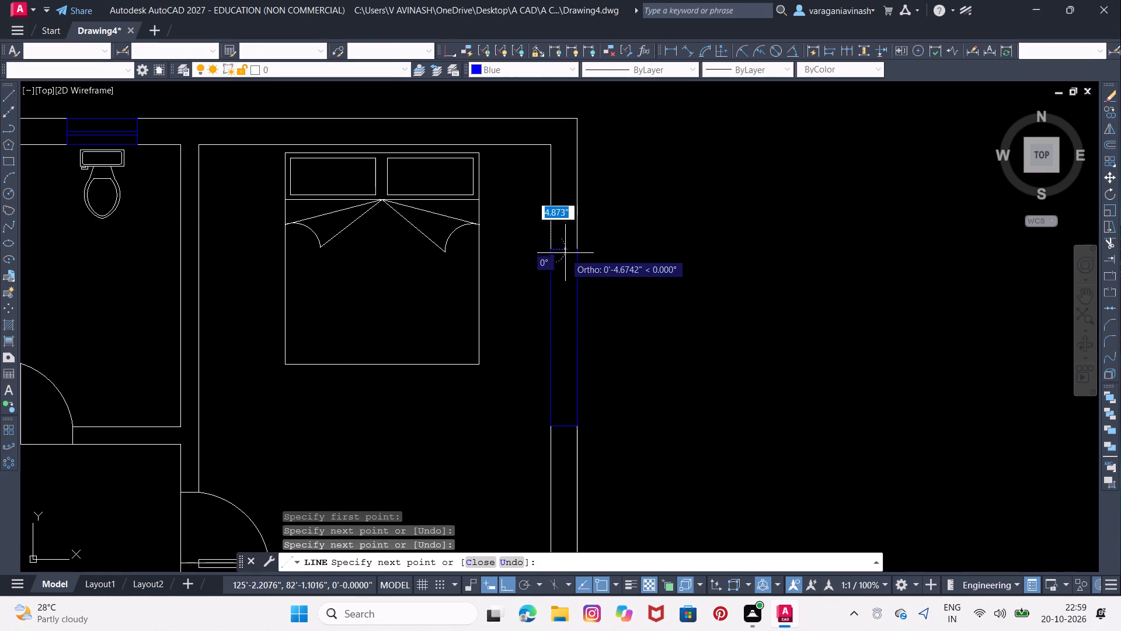
pyautogui.click(579, 251)
# Draw two vertical glazing lines 0.1' apart through the middle of the east window outline, joined at the south end.
pyautogui.click(569, 249)
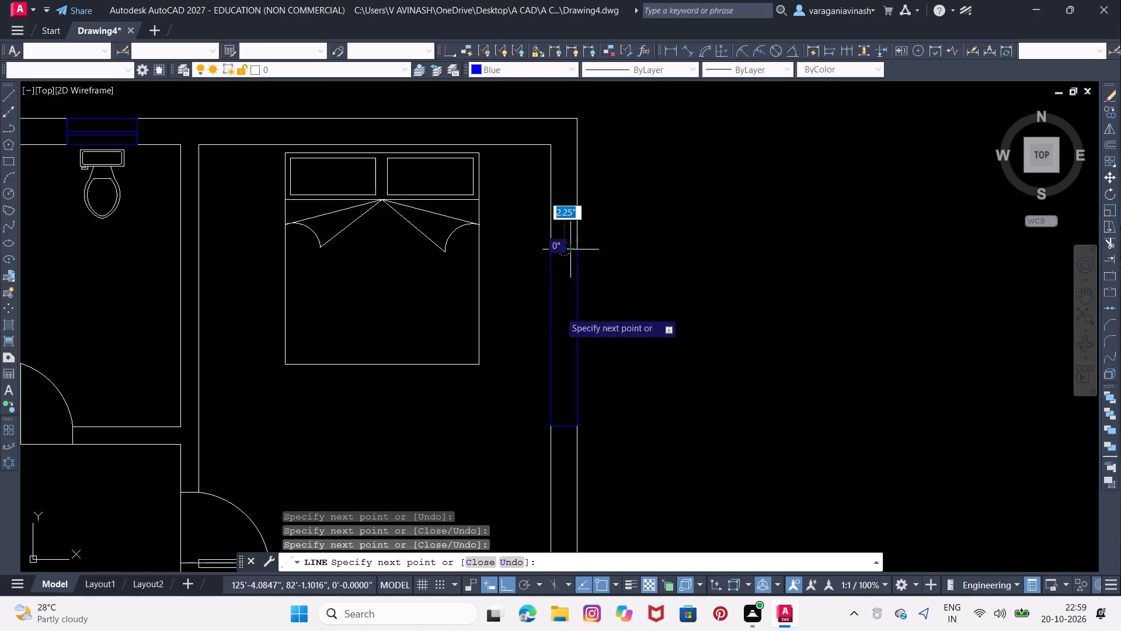
pyautogui.click(566, 431)
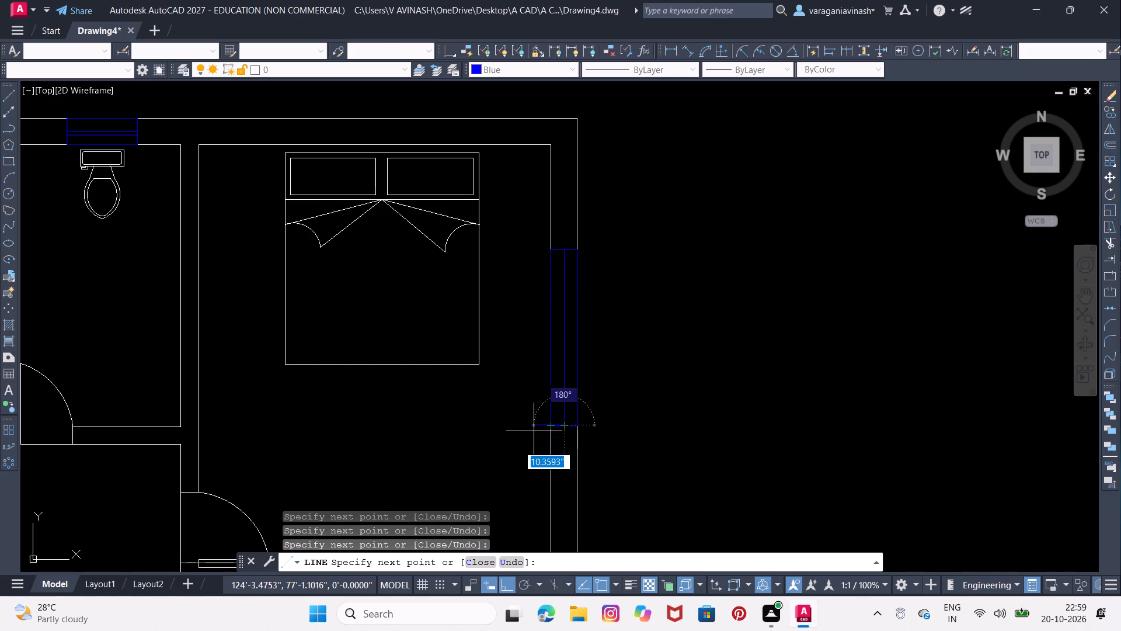
pyautogui.write("0.1'")
pyautogui.press('Return')
pyautogui.scroll(3, 558, 224)
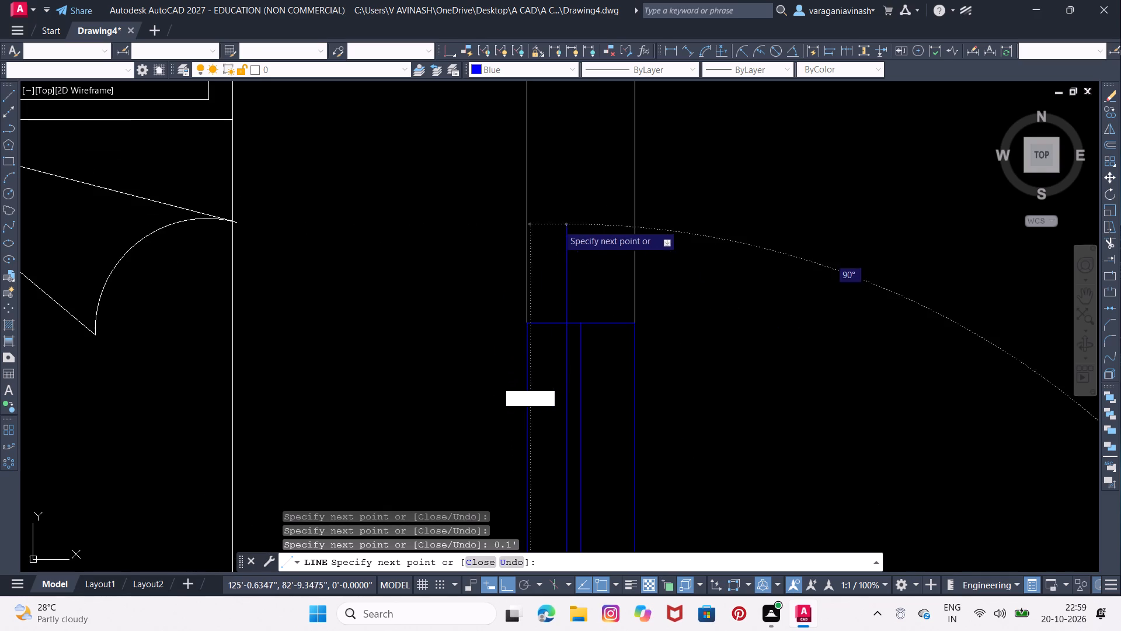
pyautogui.click(572, 324)
pyautogui.scroll(-3, 569, 307)
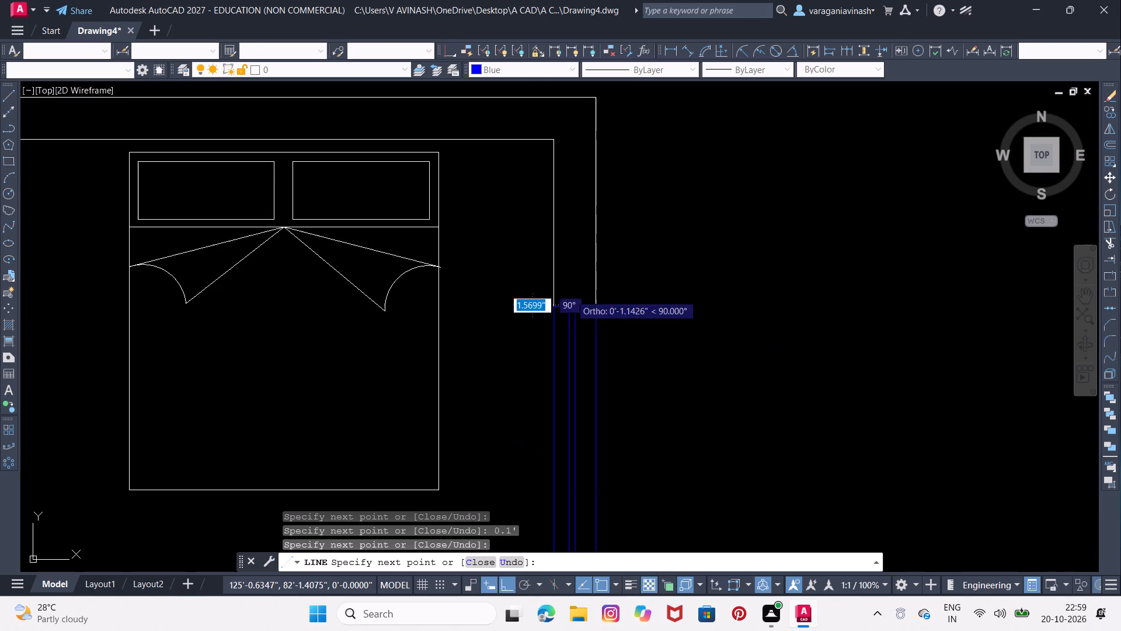
pyautogui.moveTo(591, 267); pyautogui.dragTo(590, 228, button='middle')
pyautogui.moveTo(590, 228); pyautogui.dragTo(608, 170, button='middle')
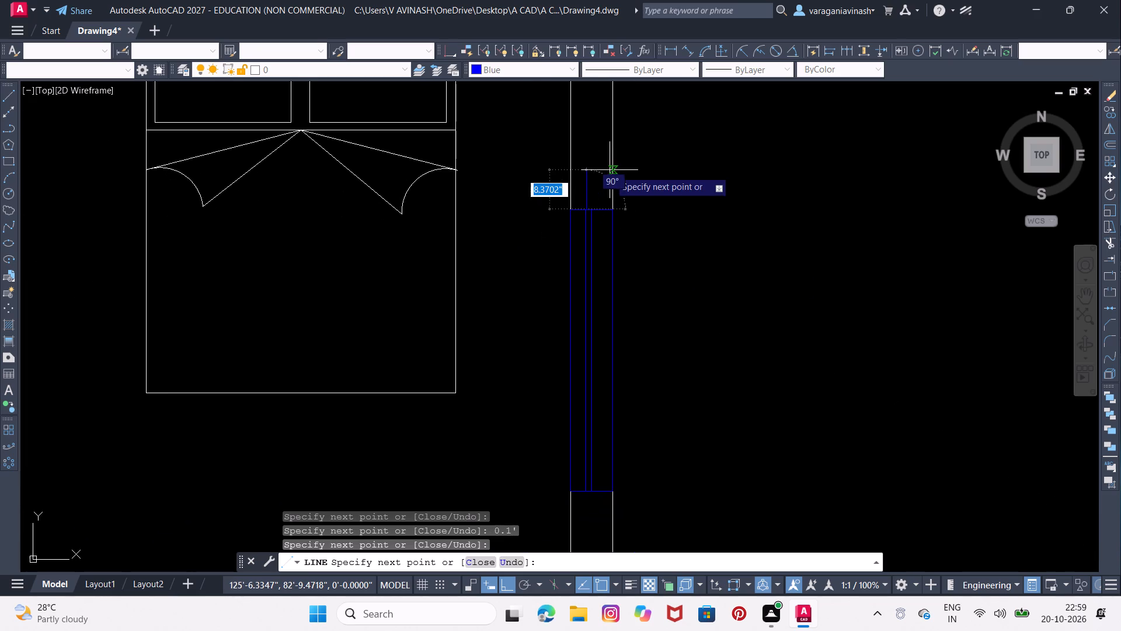
pyautogui.press('Escape')
# Move the complete window in the northeast bedroom's east wall a few inches south along the wall.
pyautogui.click(609, 170)
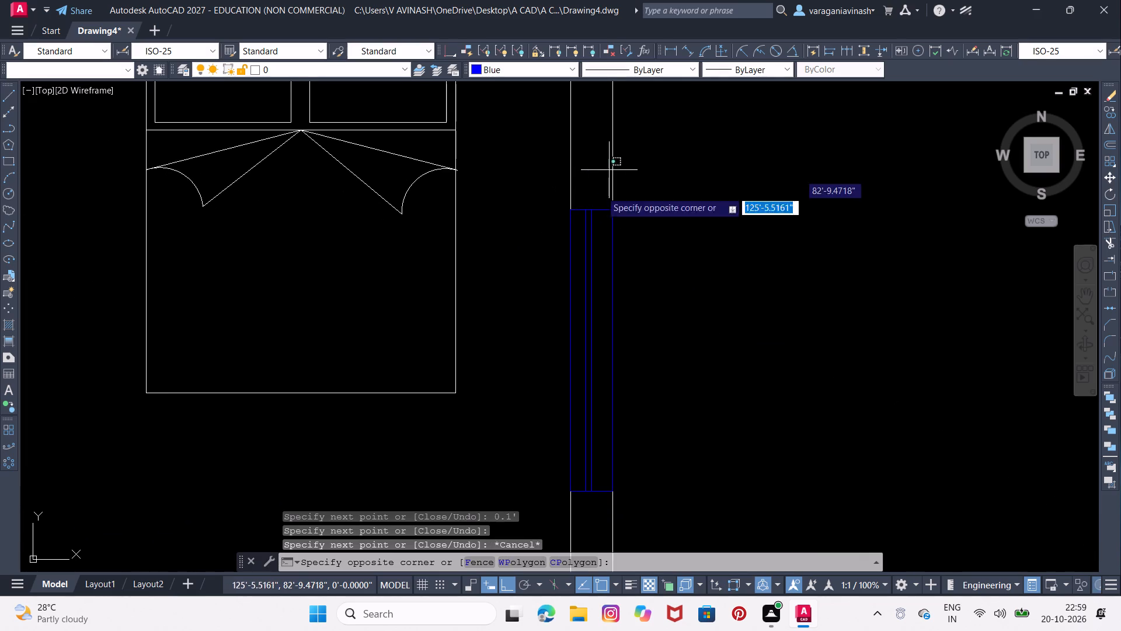
pyautogui.click(582, 527)
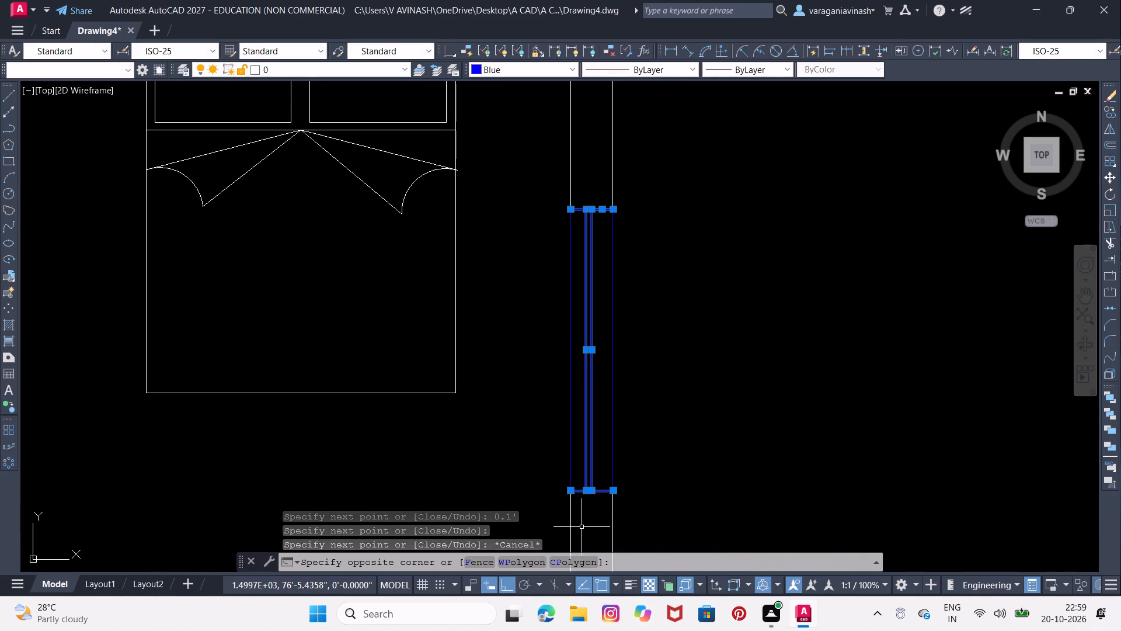
pyautogui.click(614, 438)
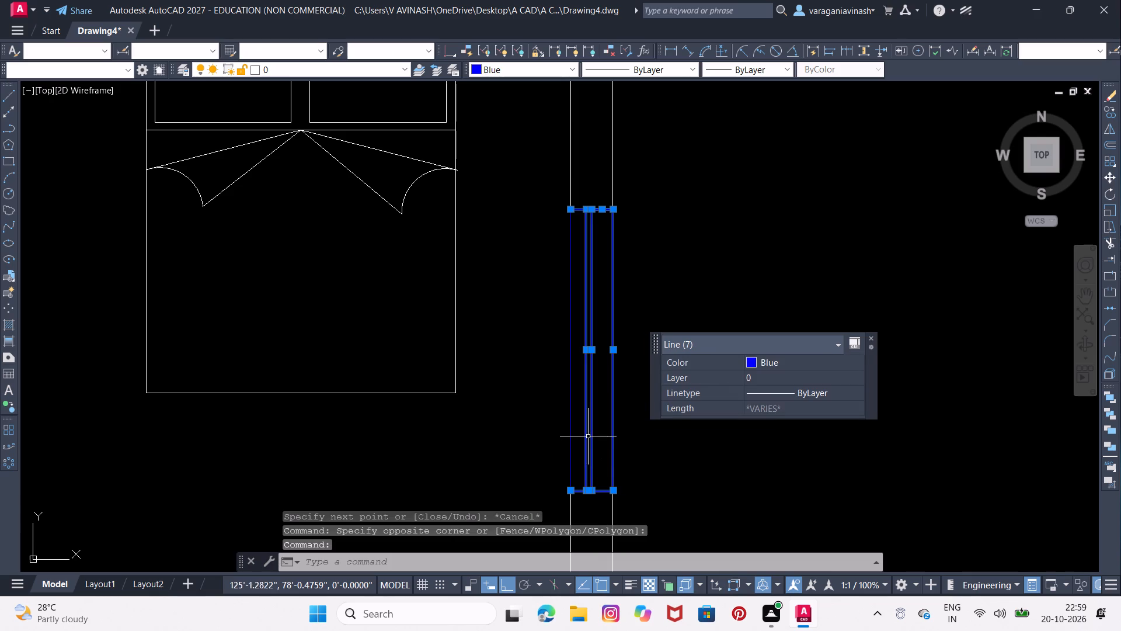
pyautogui.click(571, 427)
pyautogui.scroll(-3, 576, 432)
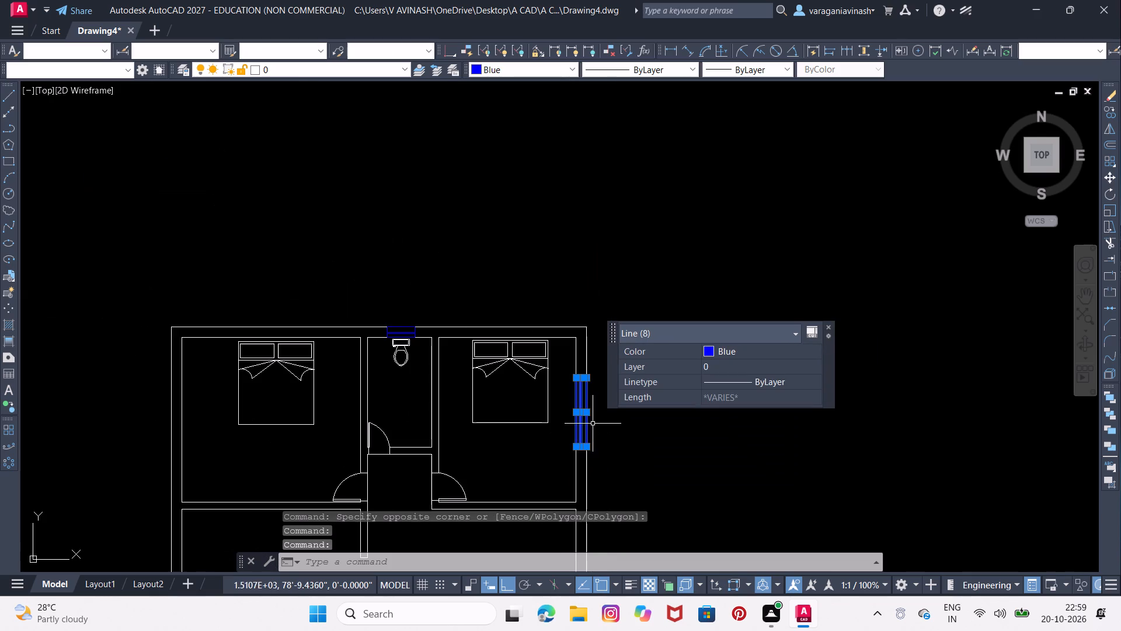
pyautogui.scroll(1, 591, 426)
pyautogui.moveTo(584, 446); pyautogui.dragTo(584, 393, button='middle')
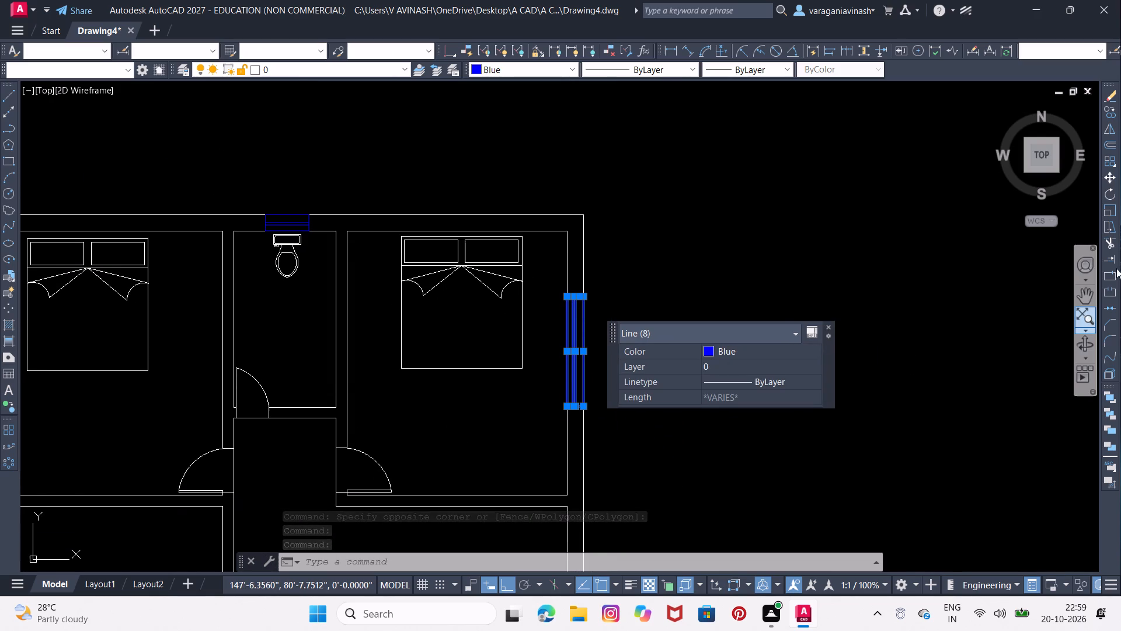
pyautogui.click(1108, 177)
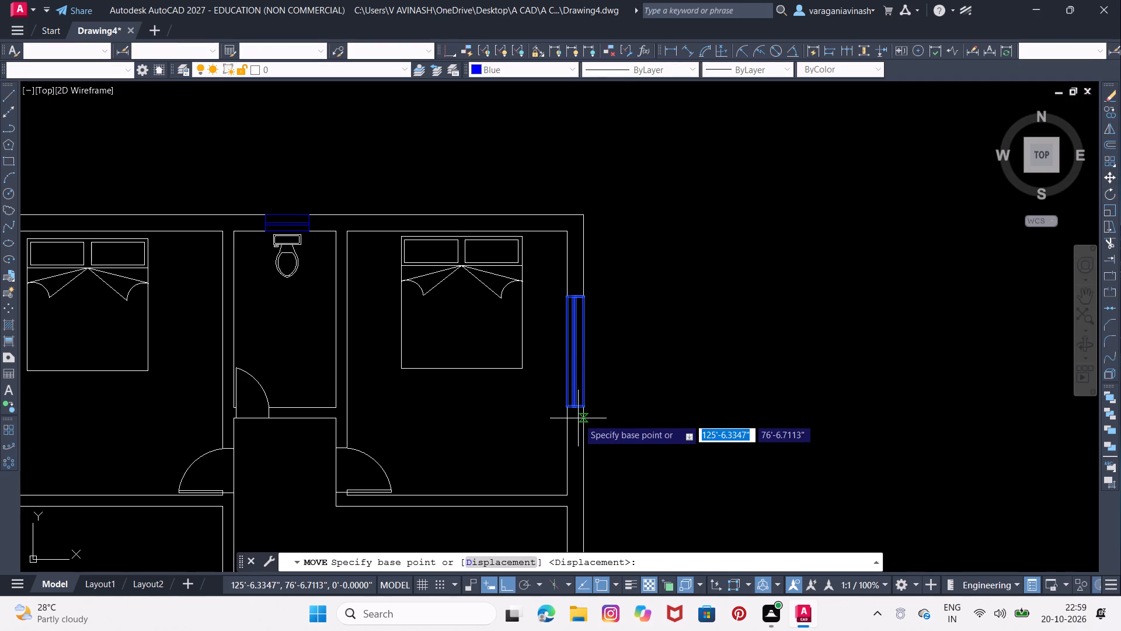
pyautogui.scroll(1, 578, 418)
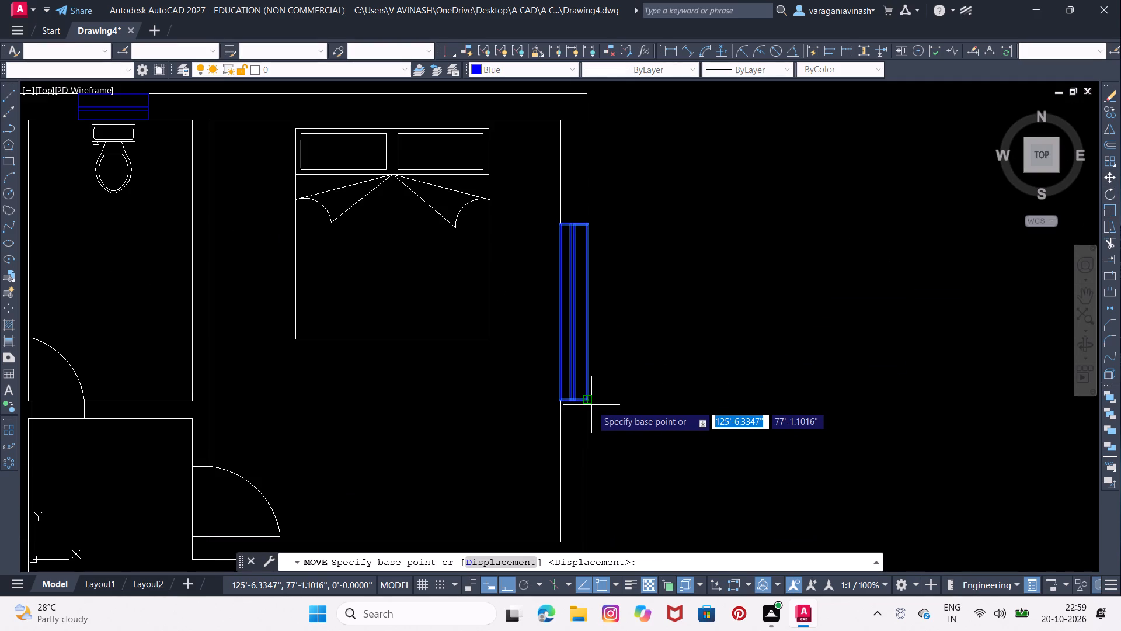
pyautogui.click(589, 401)
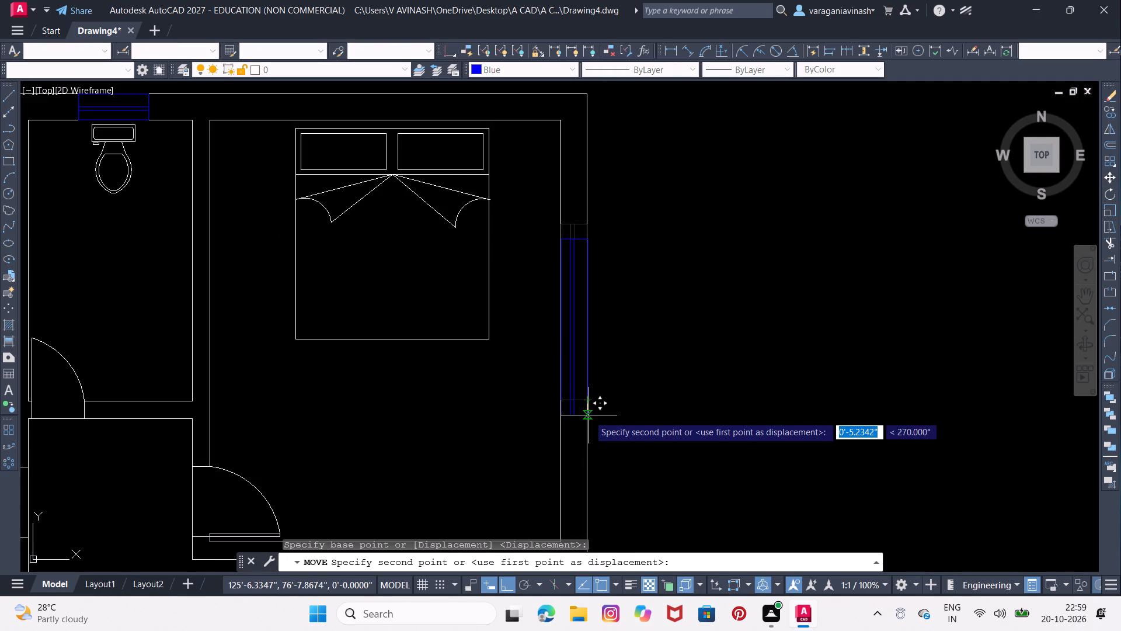
pyautogui.click(589, 419)
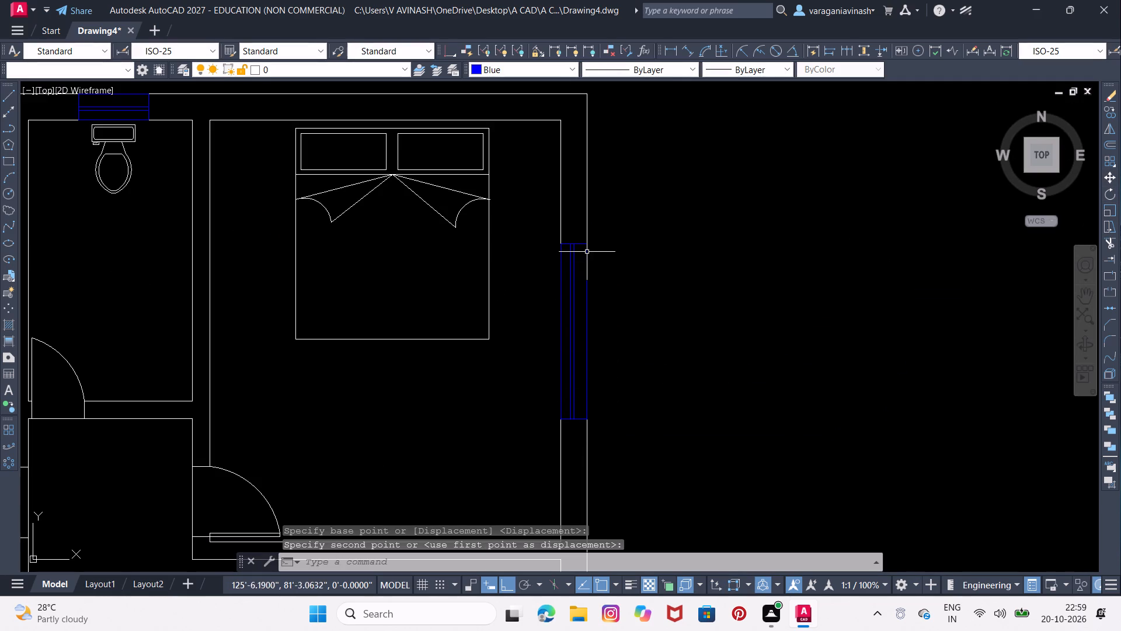
# Copy the northeast bedroom's east window to the empty space just outside the building as a spare.
pyautogui.click(583, 236)
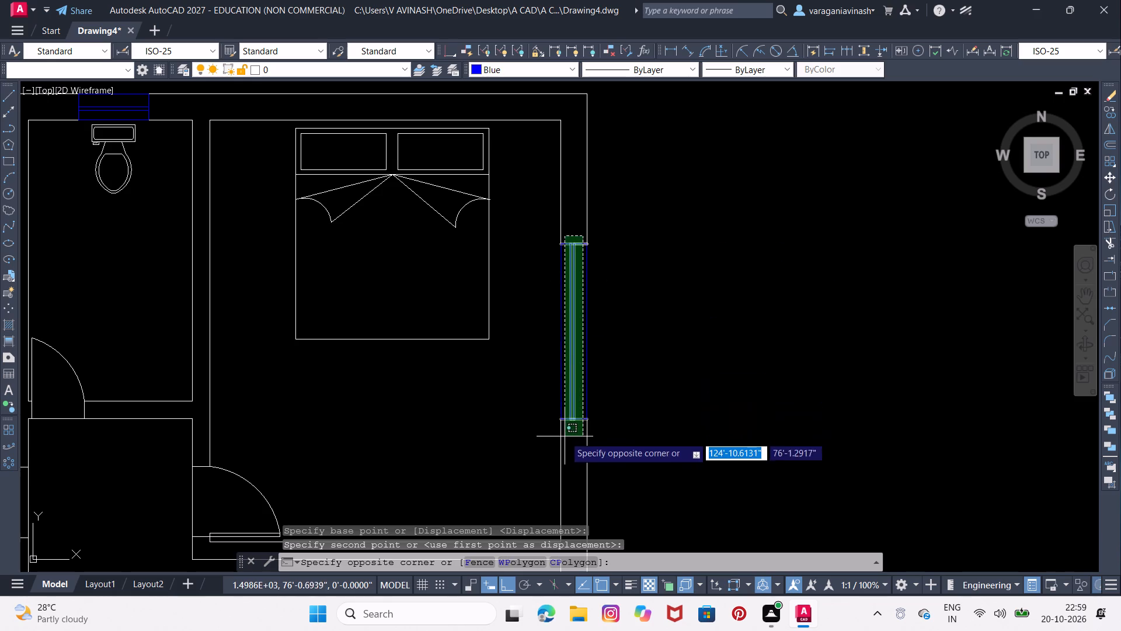
pyautogui.click(565, 438)
pyautogui.click(587, 383)
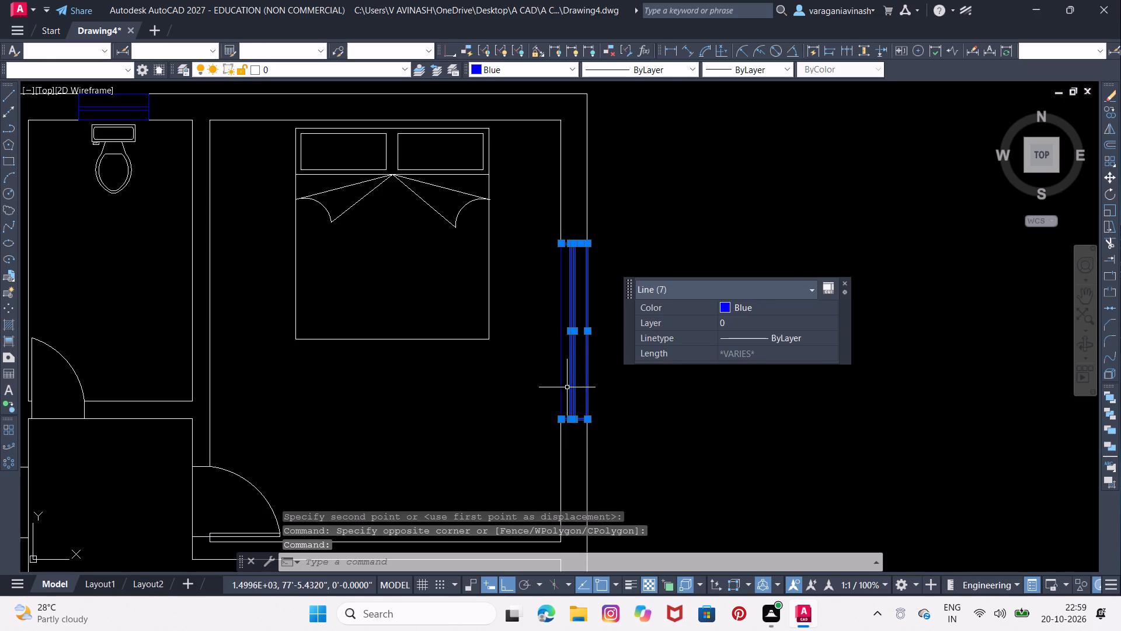
pyautogui.click(562, 389)
pyautogui.moveTo(562, 390); pyautogui.dragTo(674, 398, button='right')
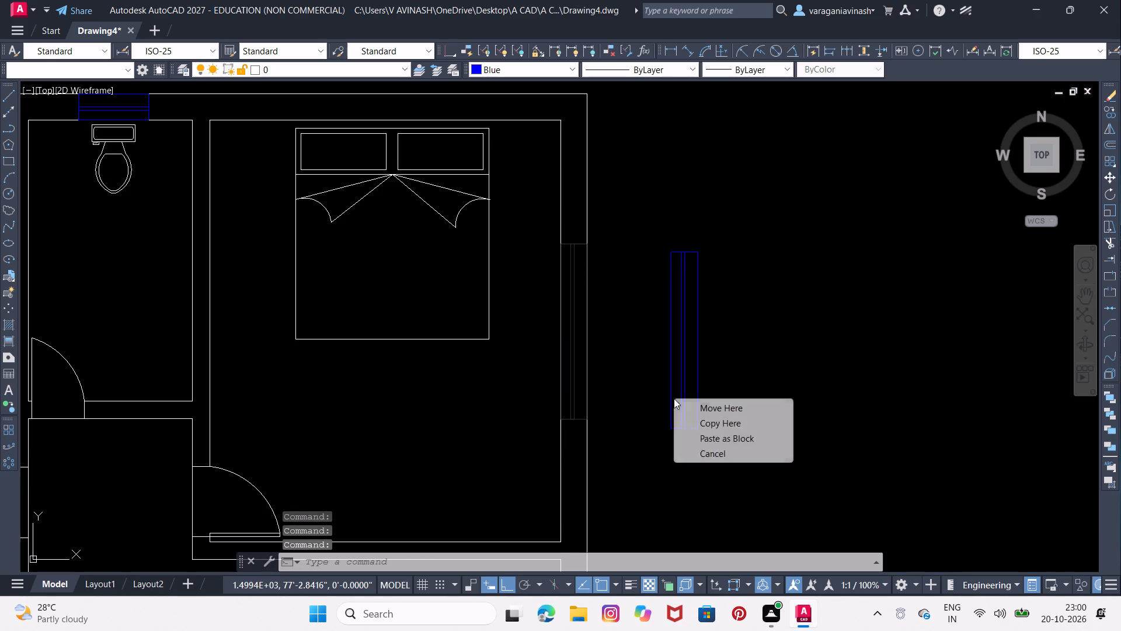
pyautogui.click(703, 422)
# Copy the spare window into the west wall at the northwest bedroom, the unfurnished room and the bedroom south of it.
pyautogui.click(732, 213)
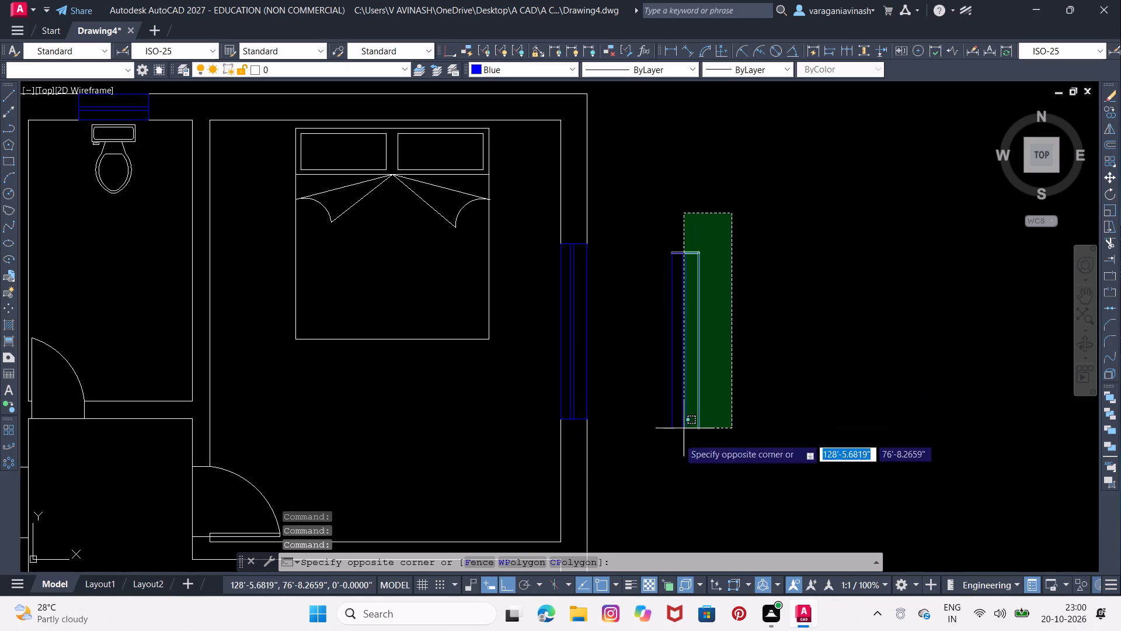
pyautogui.click(658, 466)
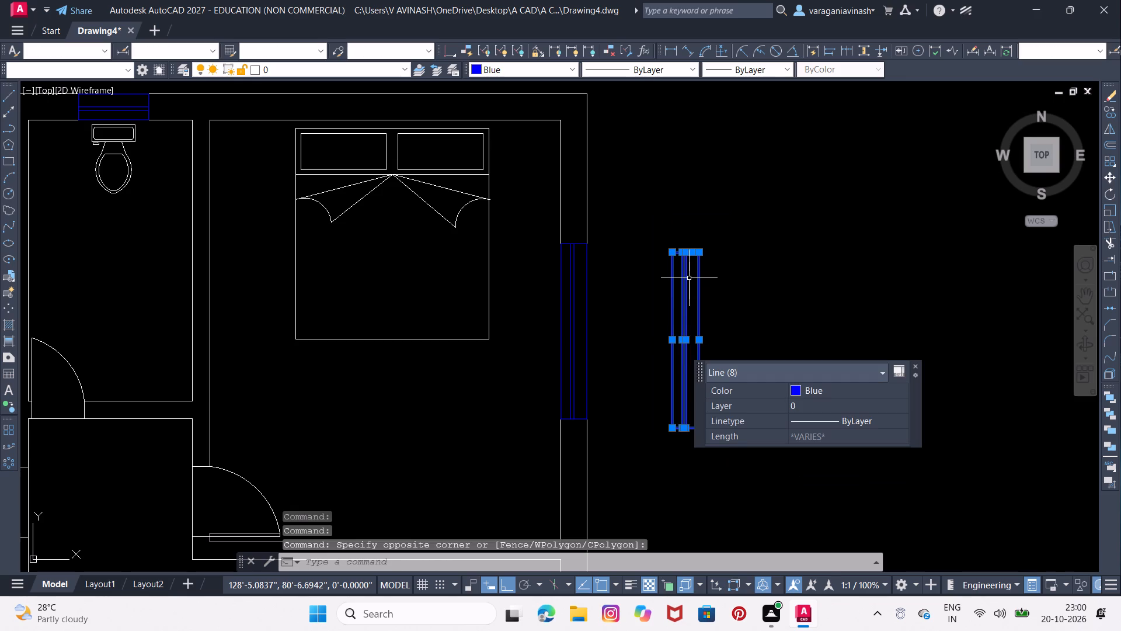
pyautogui.rightClick(689, 278)
pyautogui.click(746, 377)
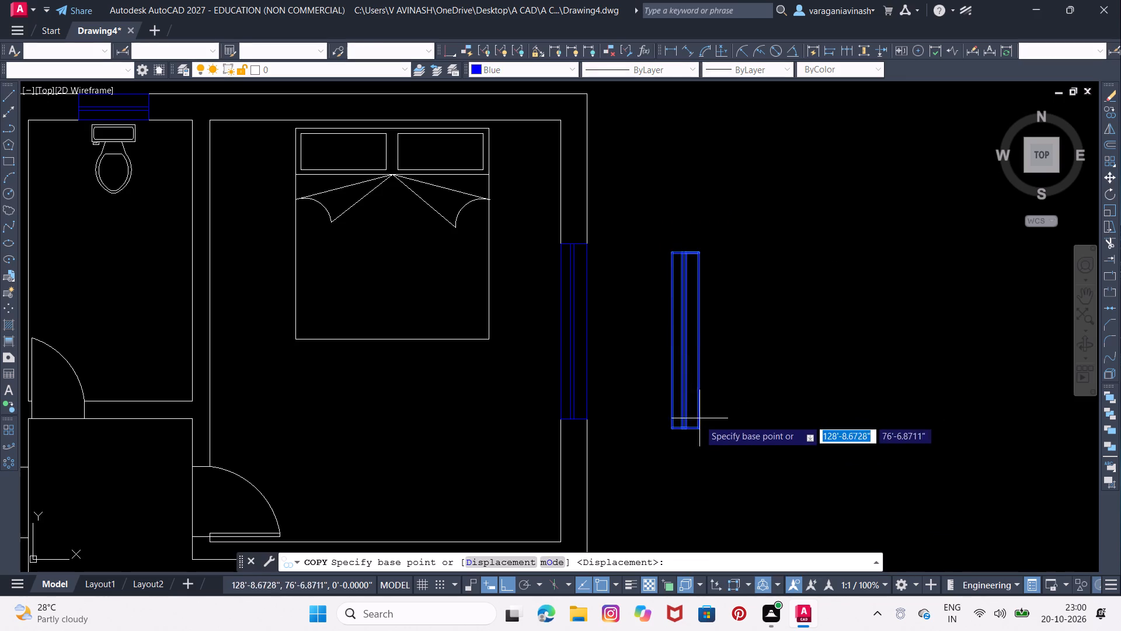
pyautogui.click(698, 427)
pyautogui.scroll(-1, 466, 383)
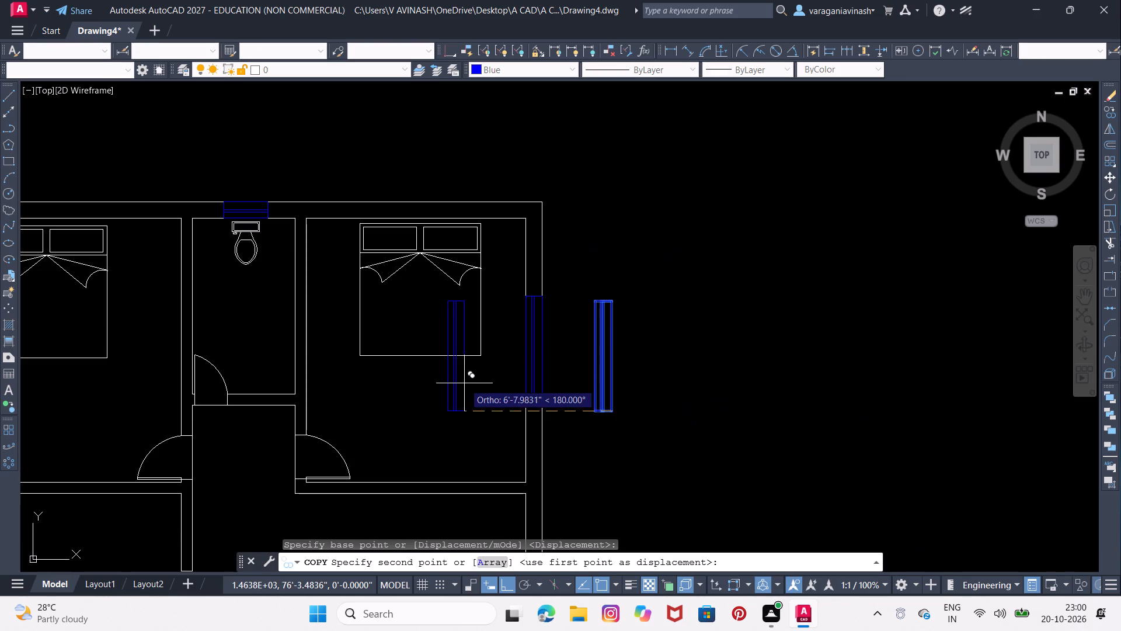
pyautogui.moveTo(461, 382); pyautogui.dragTo(854, 376, button='middle')
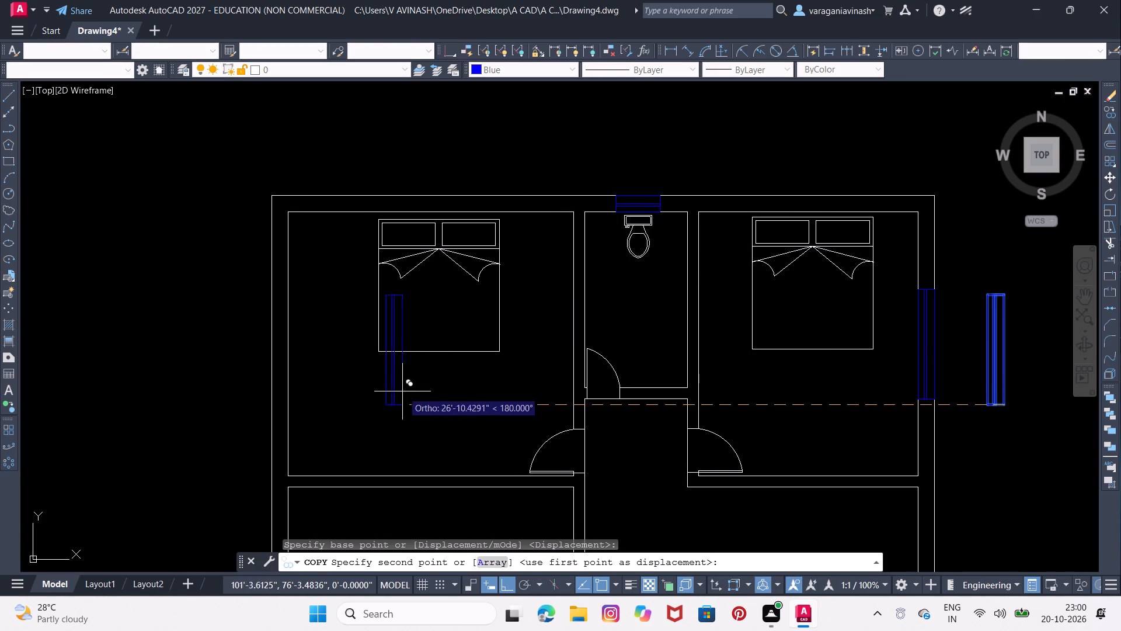
pyautogui.click(287, 405)
pyautogui.moveTo(447, 391); pyautogui.dragTo(471, 246, button='middle')
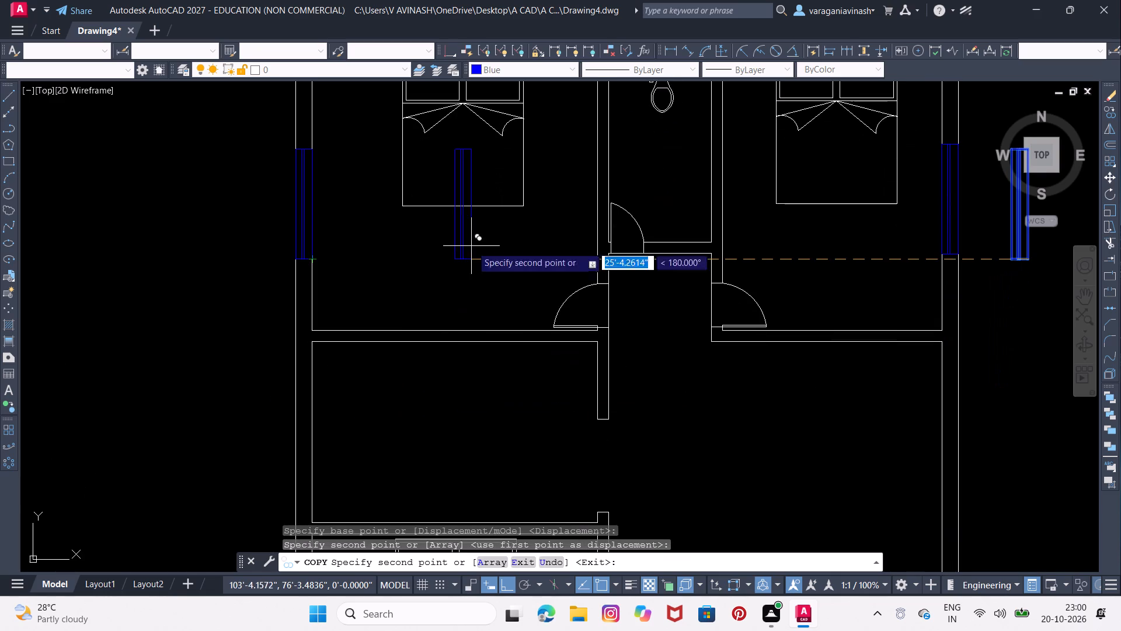
pyautogui.moveTo(342, 427); pyautogui.dragTo(344, 365, button='middle')
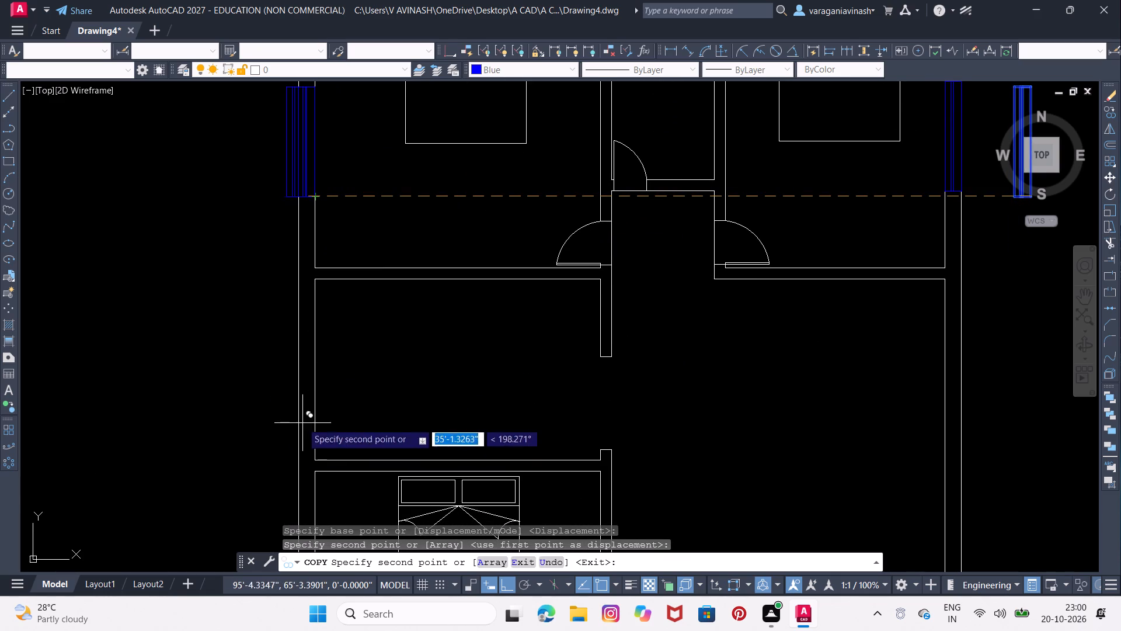
pyautogui.click(316, 425)
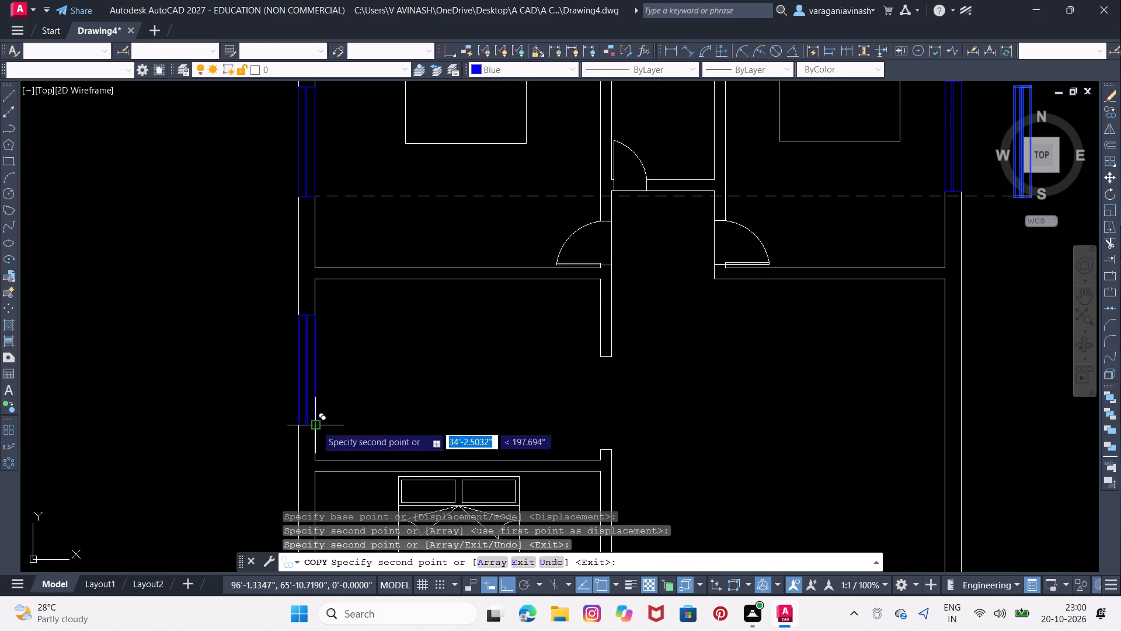
pyautogui.scroll(-1, 487, 466)
pyautogui.moveTo(487, 466); pyautogui.dragTo(485, 275, button='middle')
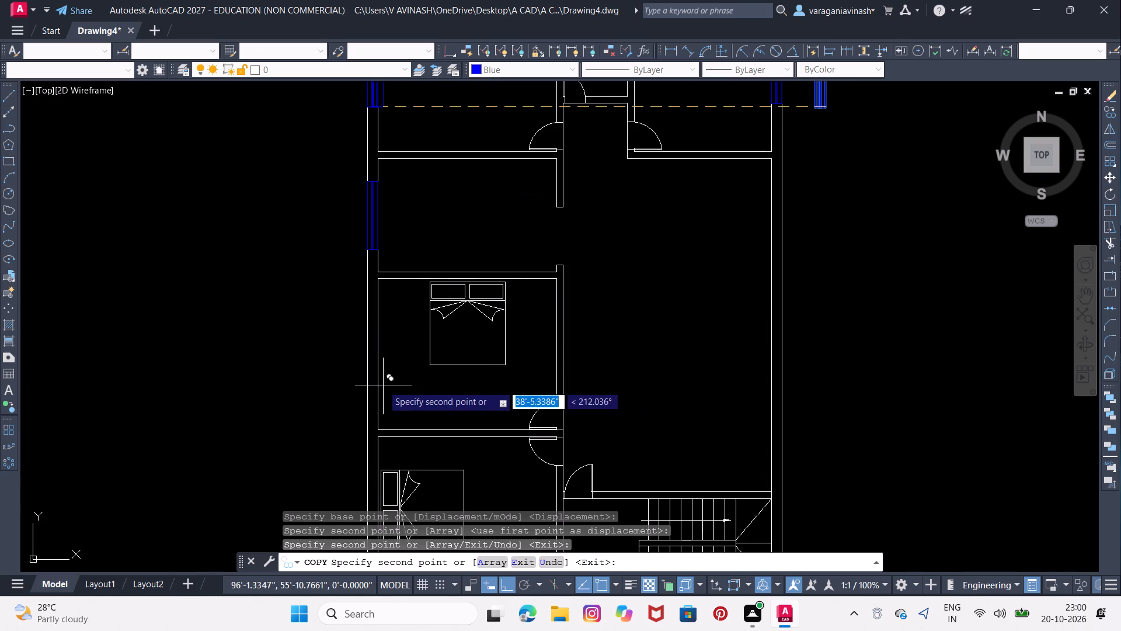
pyautogui.click(380, 384)
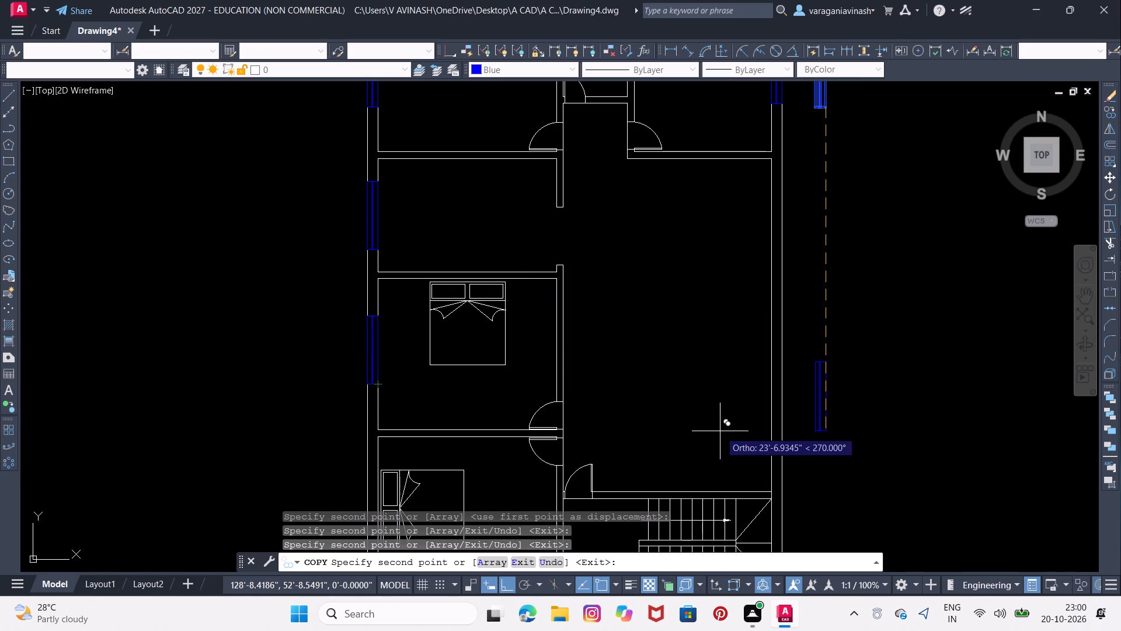
# Place two more copies of the spare window in the east wall of the large open room north of the staircase.
pyautogui.moveTo(709, 420); pyautogui.dragTo(645, 333, button='middle')
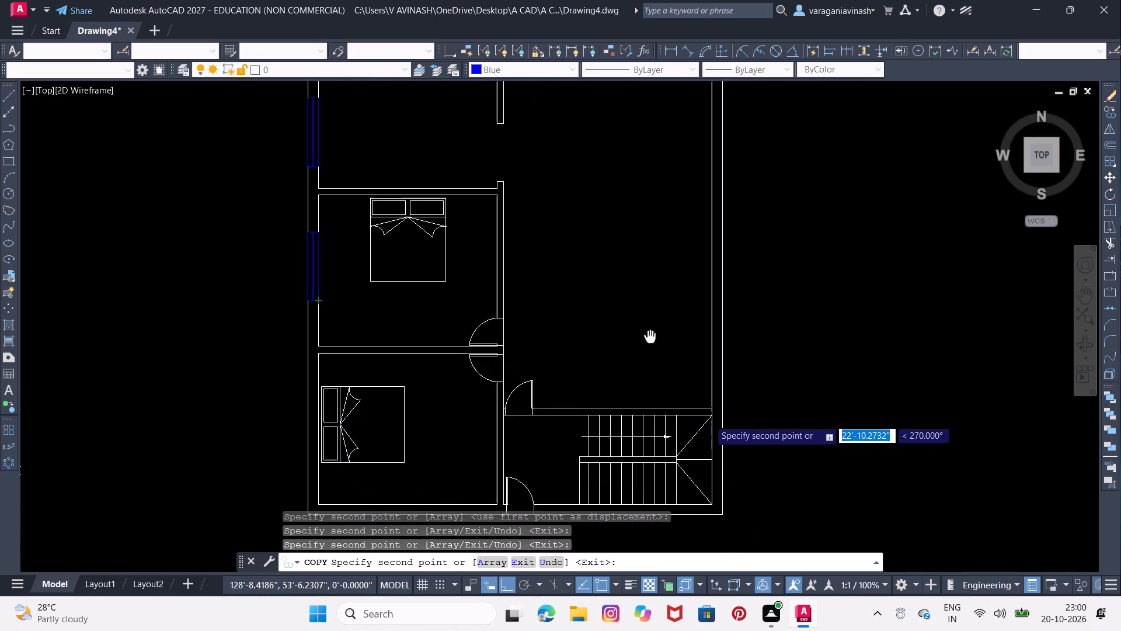
pyautogui.moveTo(645, 333); pyautogui.dragTo(412, 441, button='middle')
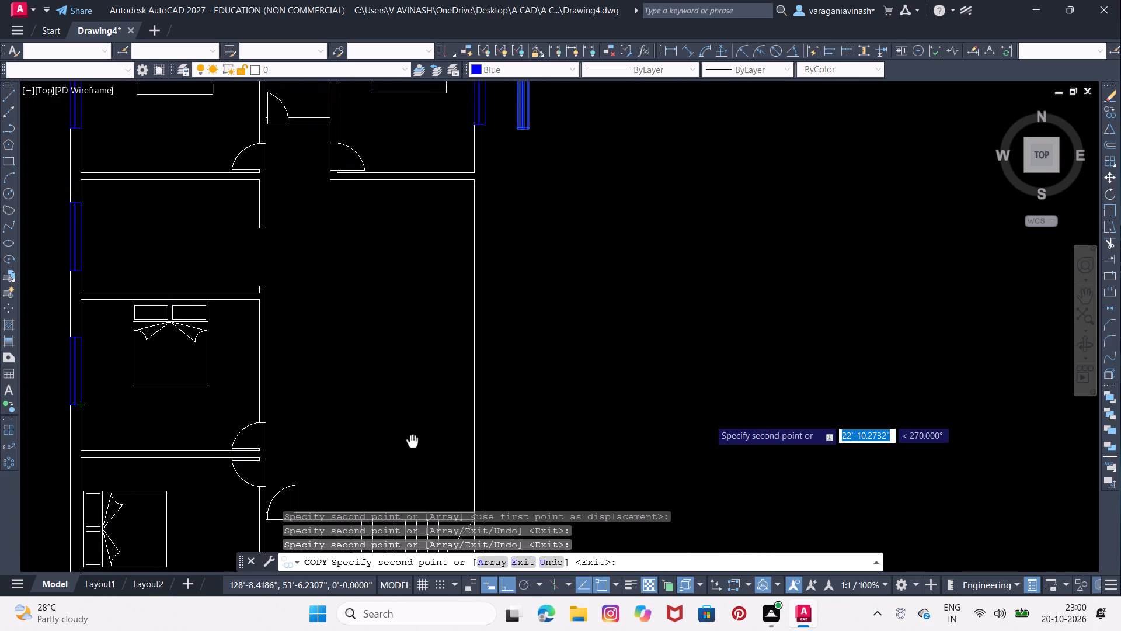
pyautogui.moveTo(412, 441); pyautogui.dragTo(413, 441, button='middle')
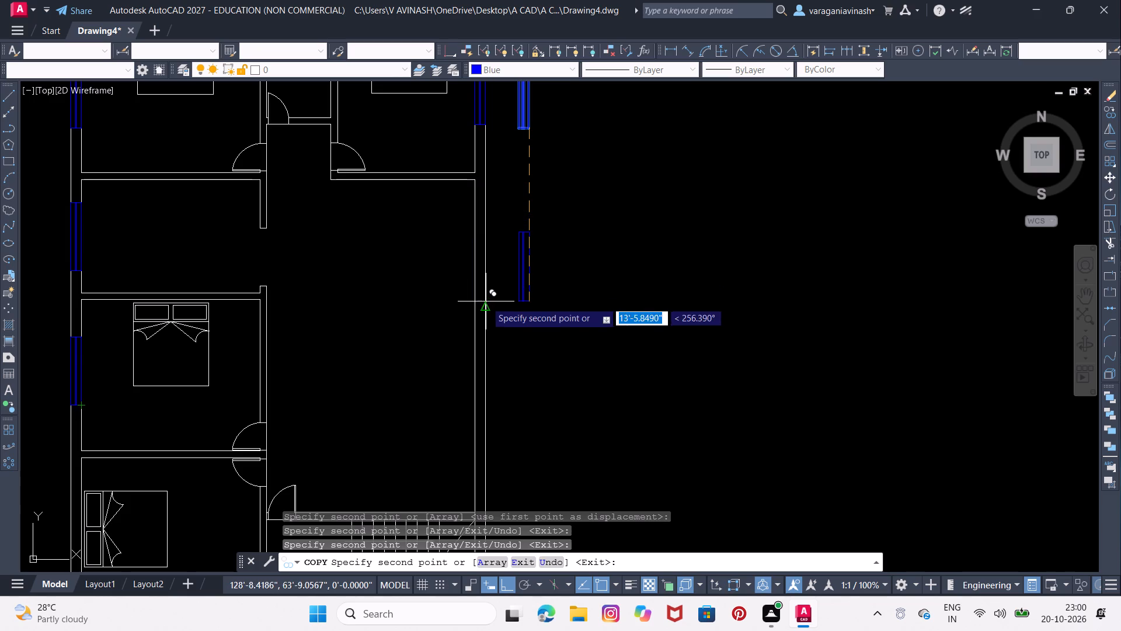
pyautogui.click(486, 301)
pyautogui.moveTo(497, 403); pyautogui.dragTo(500, 344, button='middle')
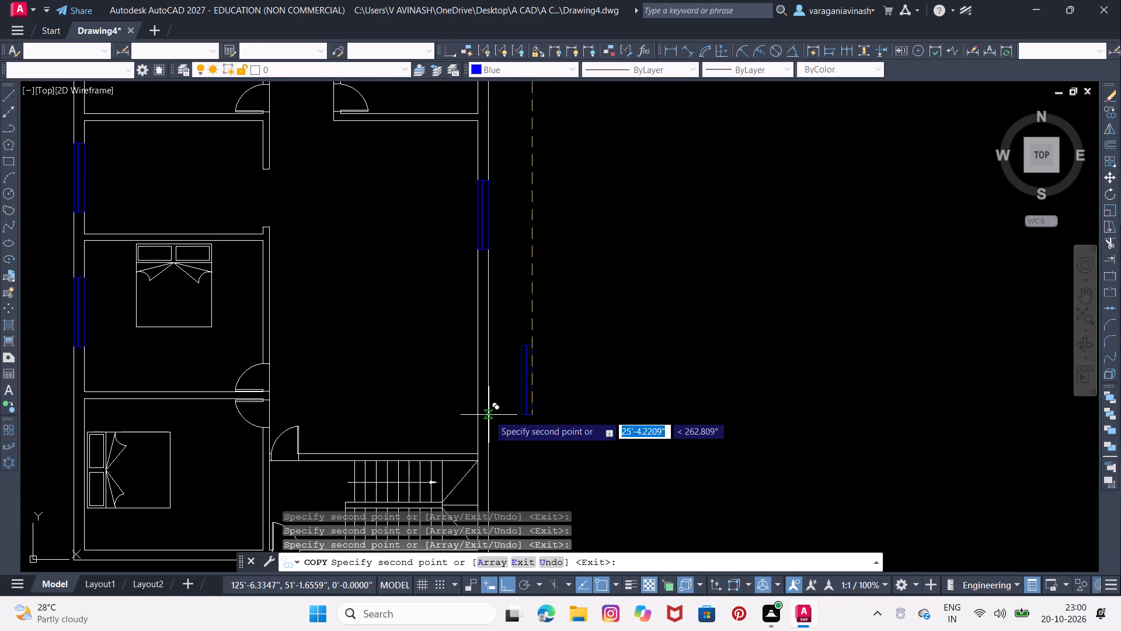
pyautogui.click(489, 417)
pyautogui.moveTo(551, 335); pyautogui.dragTo(551, 421, button='middle')
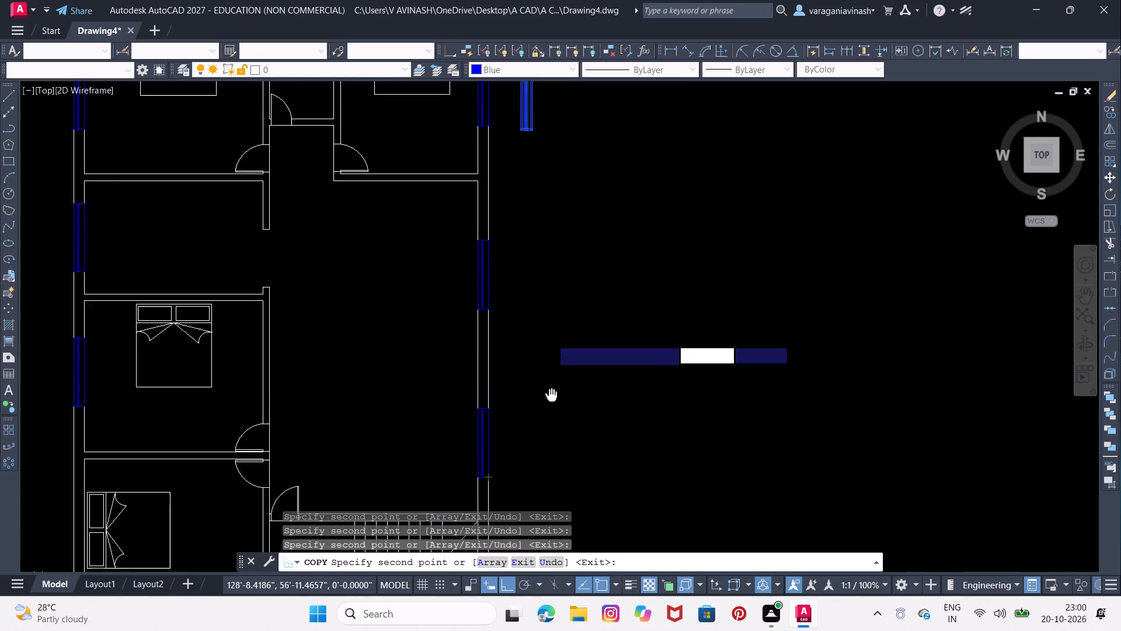
pyautogui.moveTo(551, 421); pyautogui.dragTo(551, 461, button='middle')
pyautogui.moveTo(560, 268); pyautogui.dragTo(613, 307, button='middle')
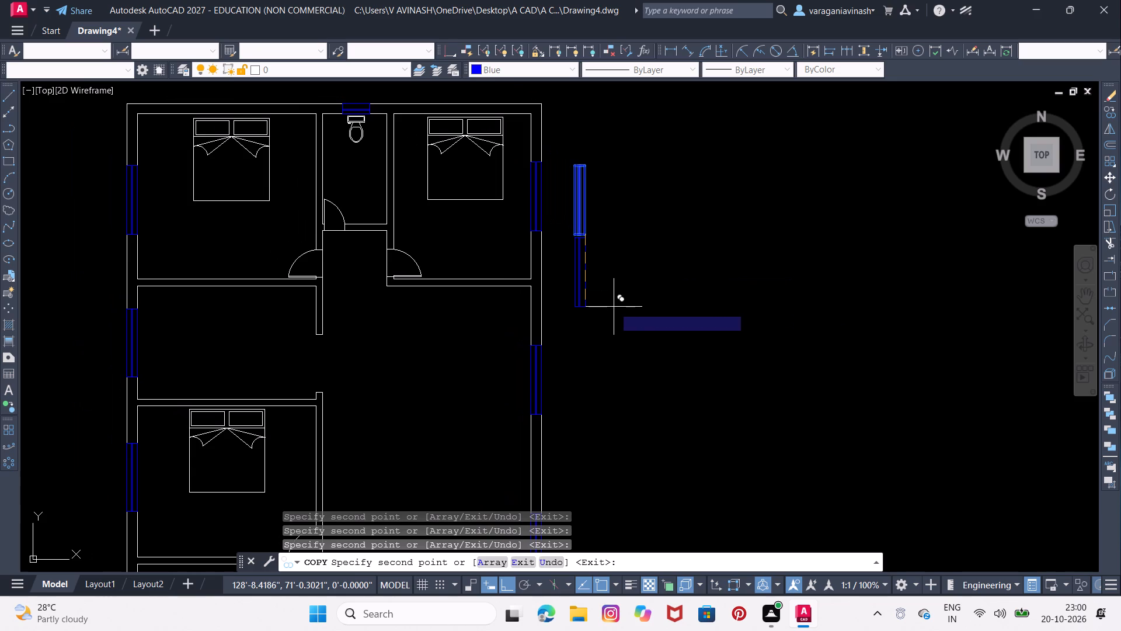
pyautogui.press('Escape')
pyautogui.press('Escape')
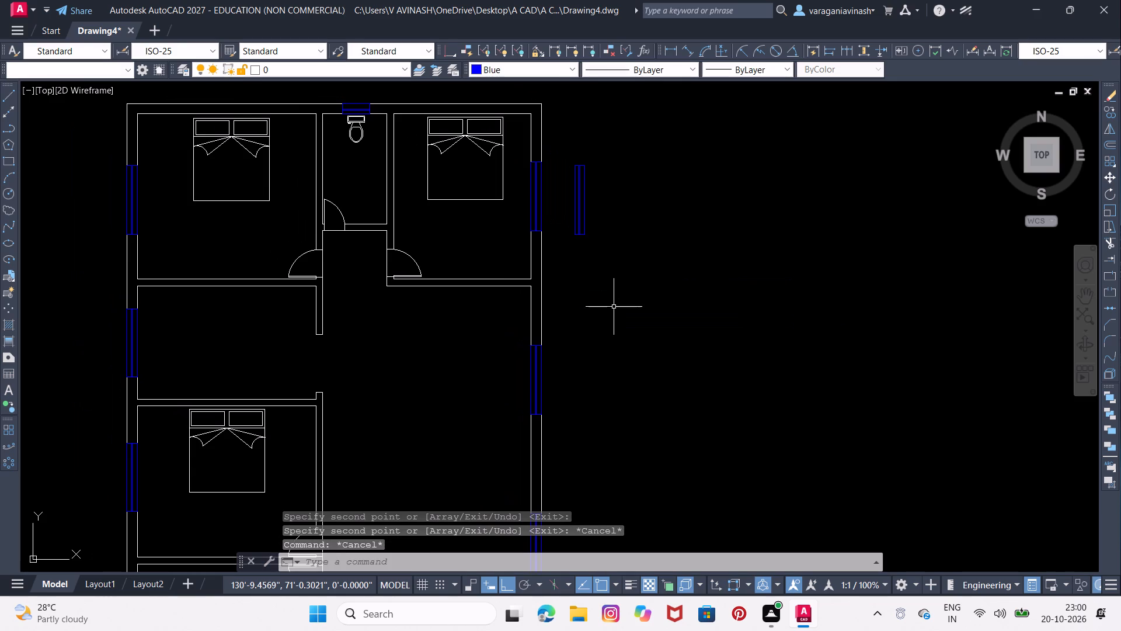
# Rotate the spare window outside the building by 270° about its southwest corner so it lies horizontally.
pyautogui.click(612, 158)
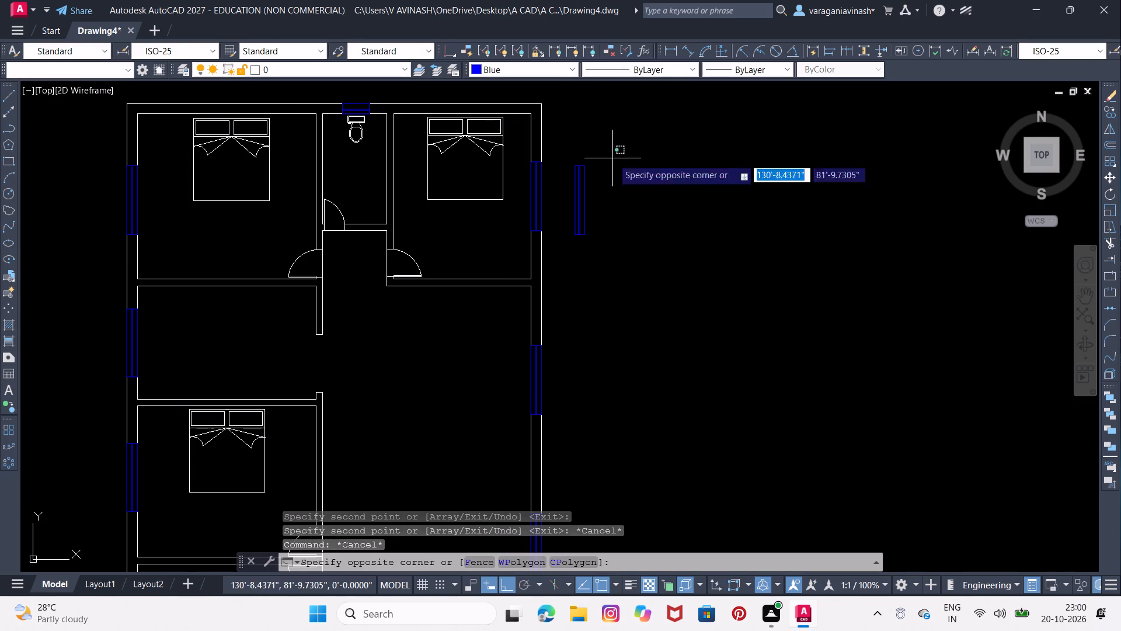
pyautogui.click(569, 255)
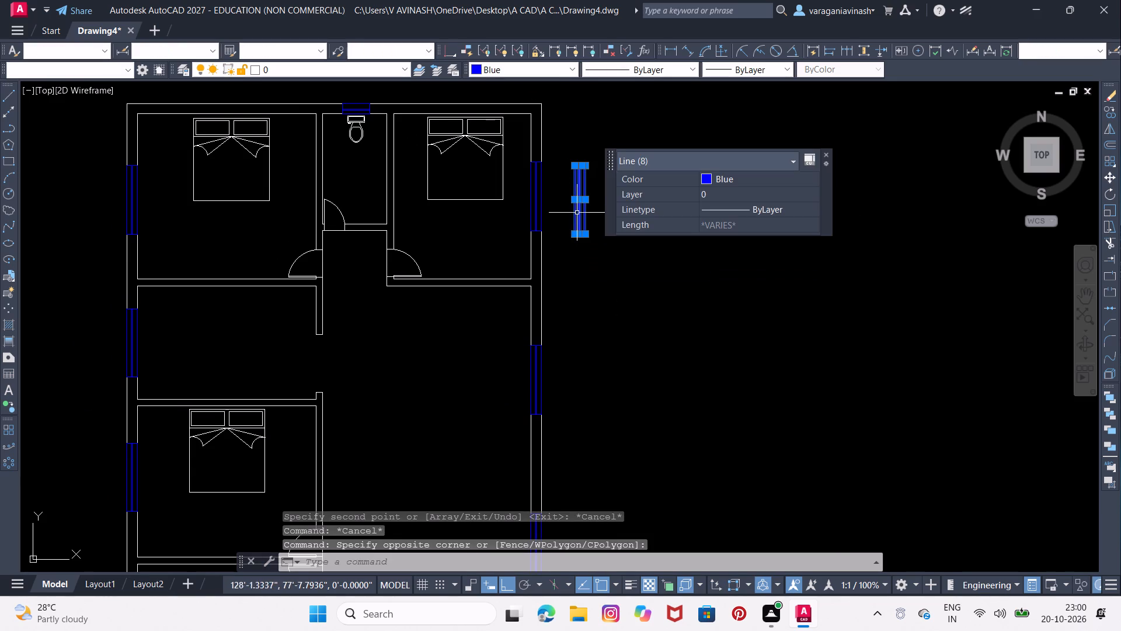
pyautogui.click(1106, 197)
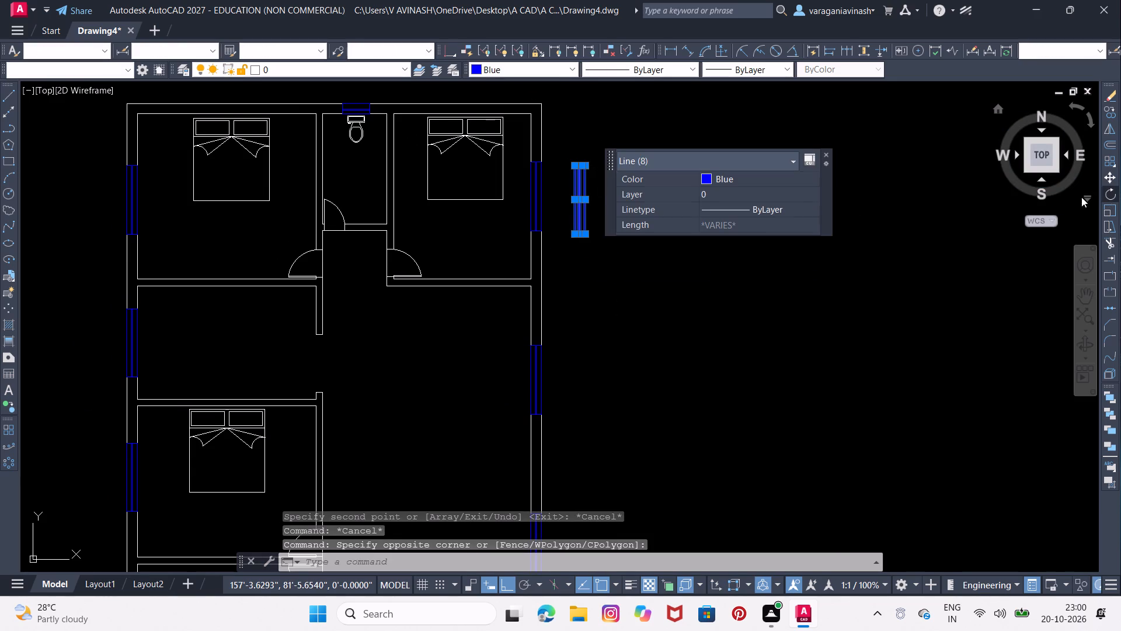
pyautogui.click(573, 234)
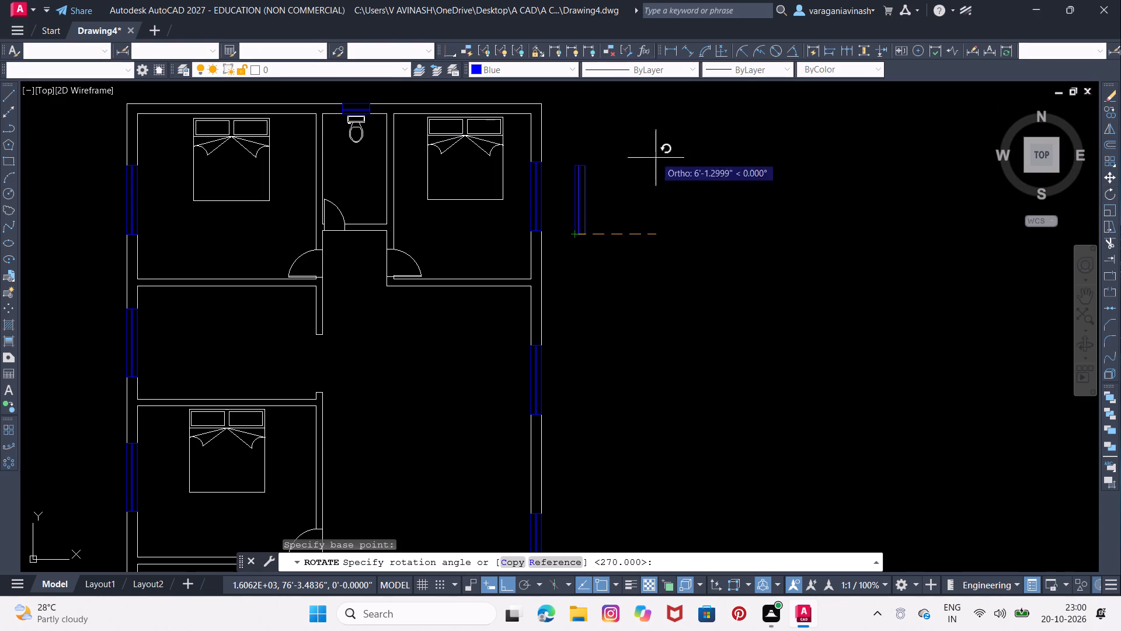
pyautogui.click(572, 386)
# Move the horizontal spare window by its south edge's midpoint into the south outer wall at the southwest bedroom.
pyautogui.click(657, 218)
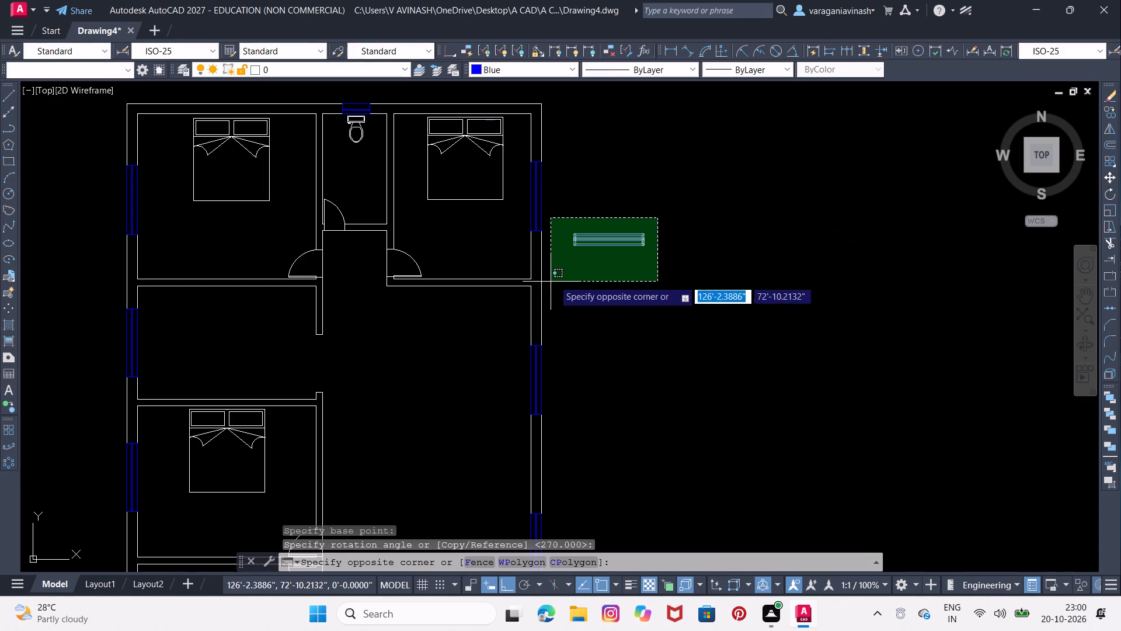
pyautogui.click(565, 275)
pyautogui.rightClick(578, 256)
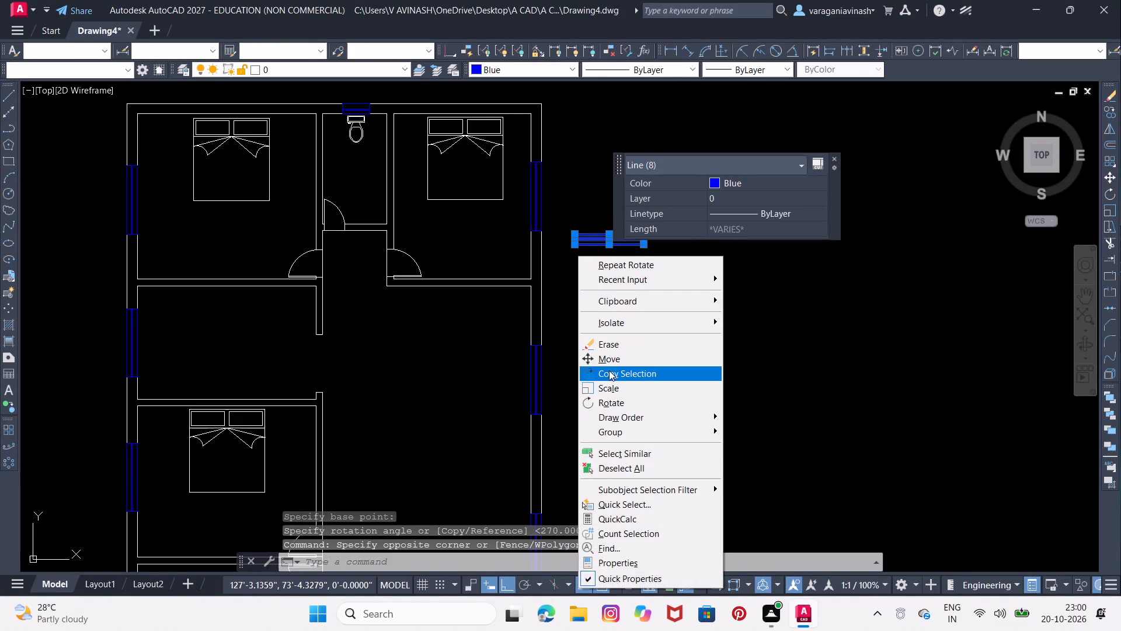
pyautogui.click(611, 358)
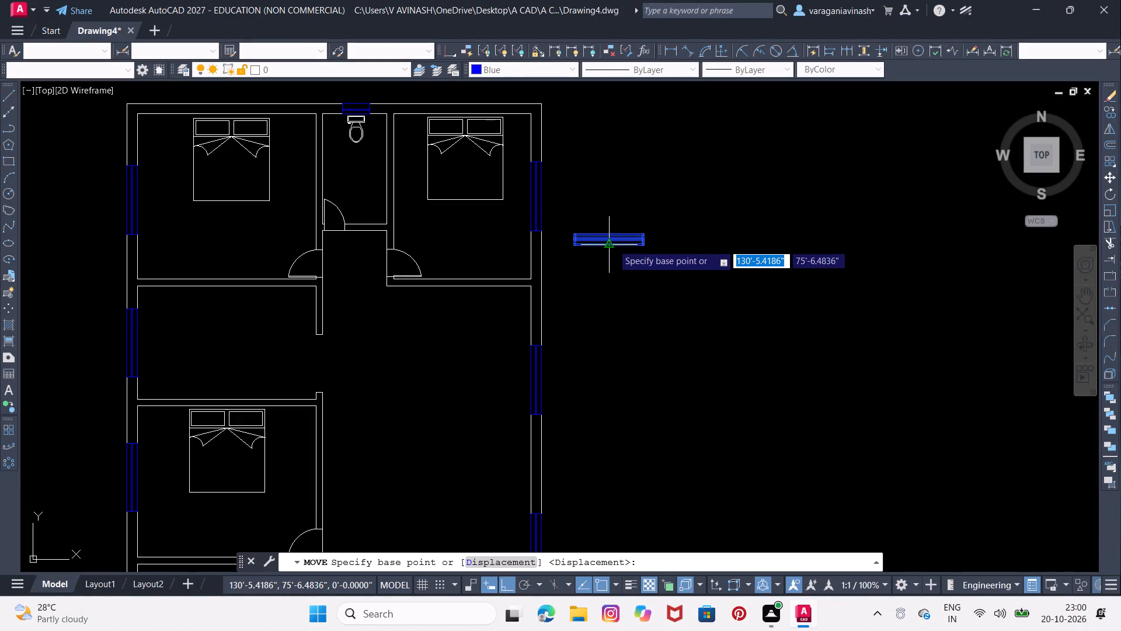
pyautogui.click(612, 244)
pyautogui.moveTo(548, 334); pyautogui.dragTo(581, 252, button='middle')
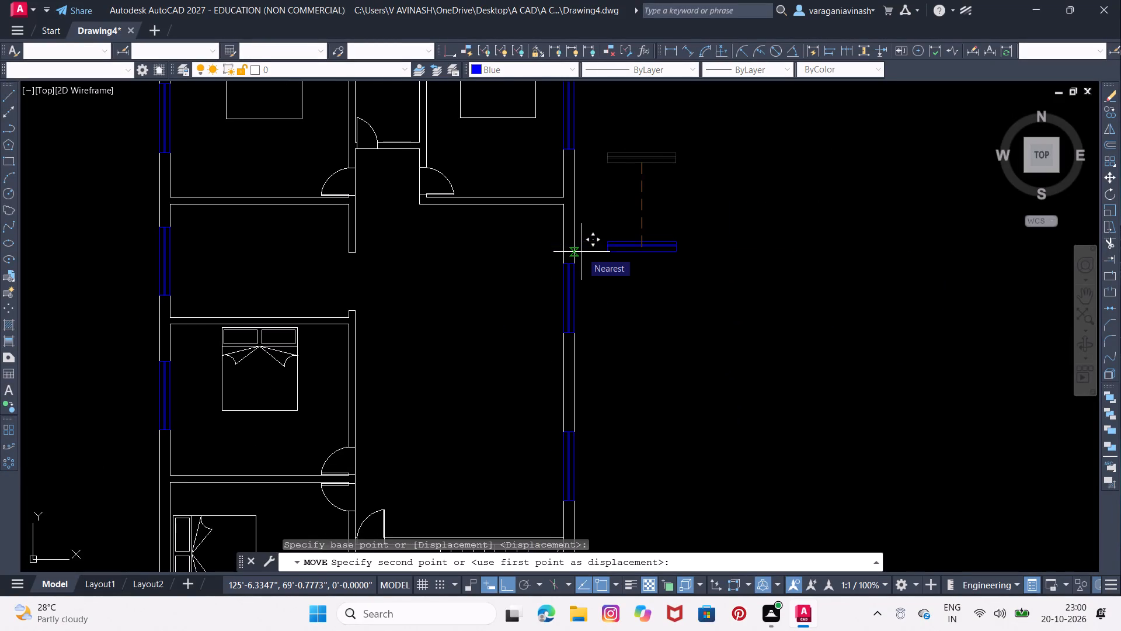
pyautogui.moveTo(343, 308); pyautogui.dragTo(467, 122, button='middle')
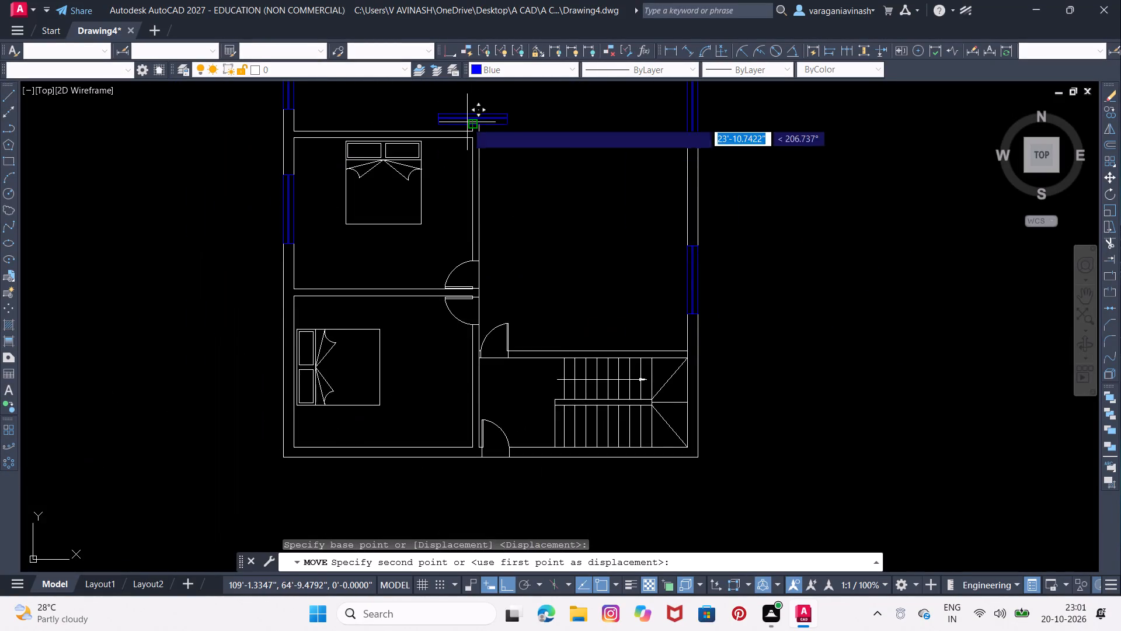
pyautogui.moveTo(411, 356); pyautogui.dragTo(451, 264, button='middle')
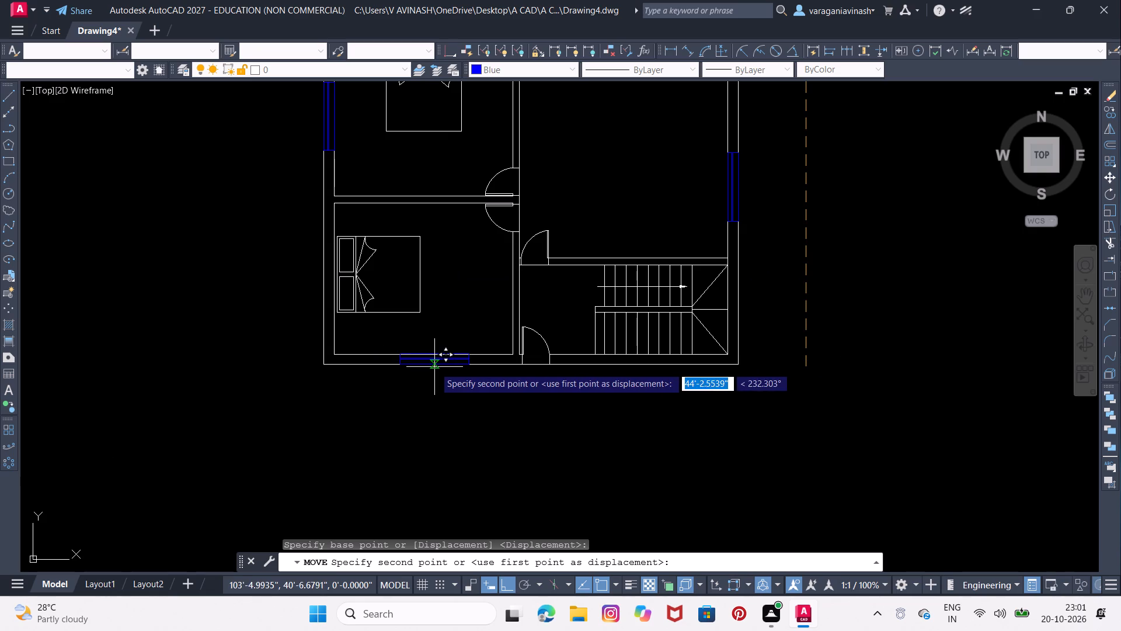
pyautogui.click(420, 368)
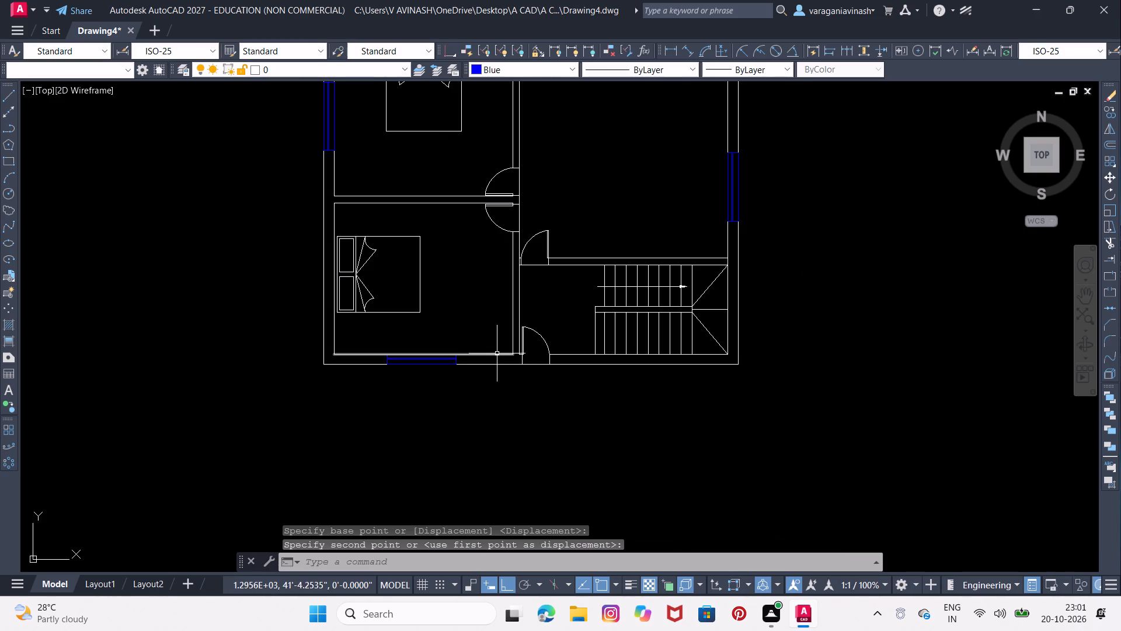
# Draw a 3' long window outline across the thickness of the east outer wall beside the staircase winders.
pyautogui.moveTo(475, 370); pyautogui.dragTo(298, 353, button='middle')
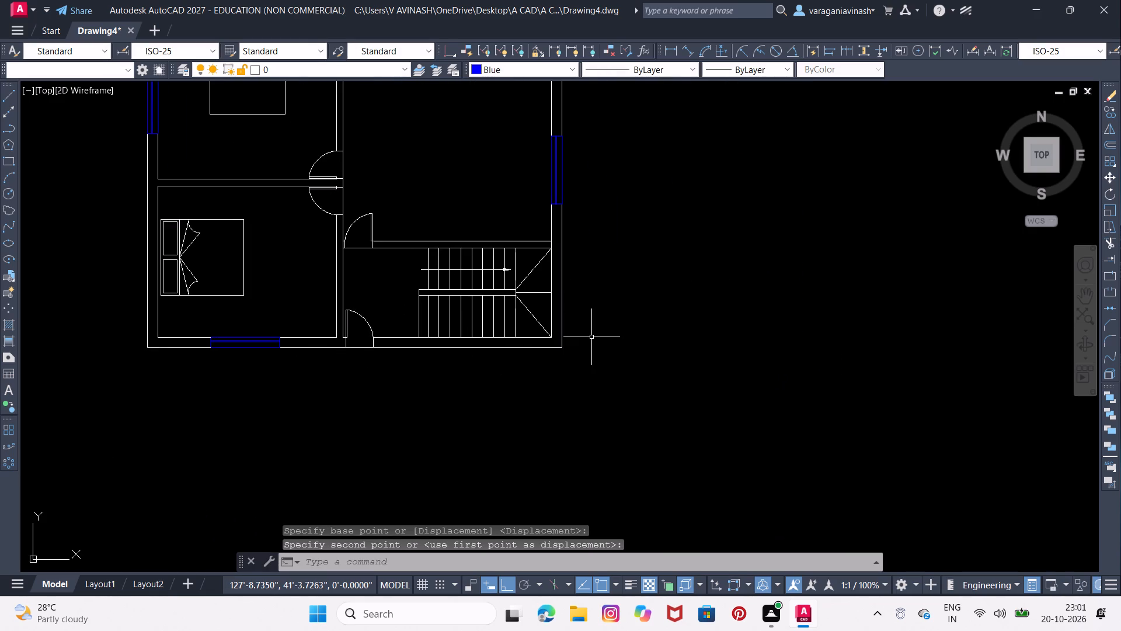
pyautogui.moveTo(591, 360); pyautogui.dragTo(596, 477, button='middle')
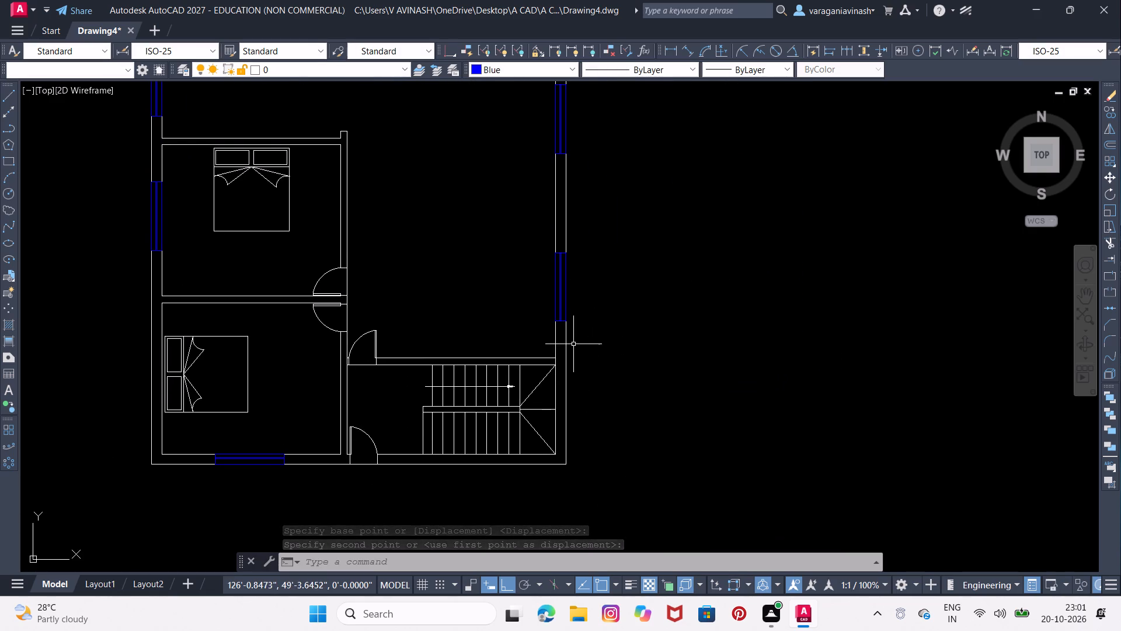
pyautogui.scroll(-2, 573, 344)
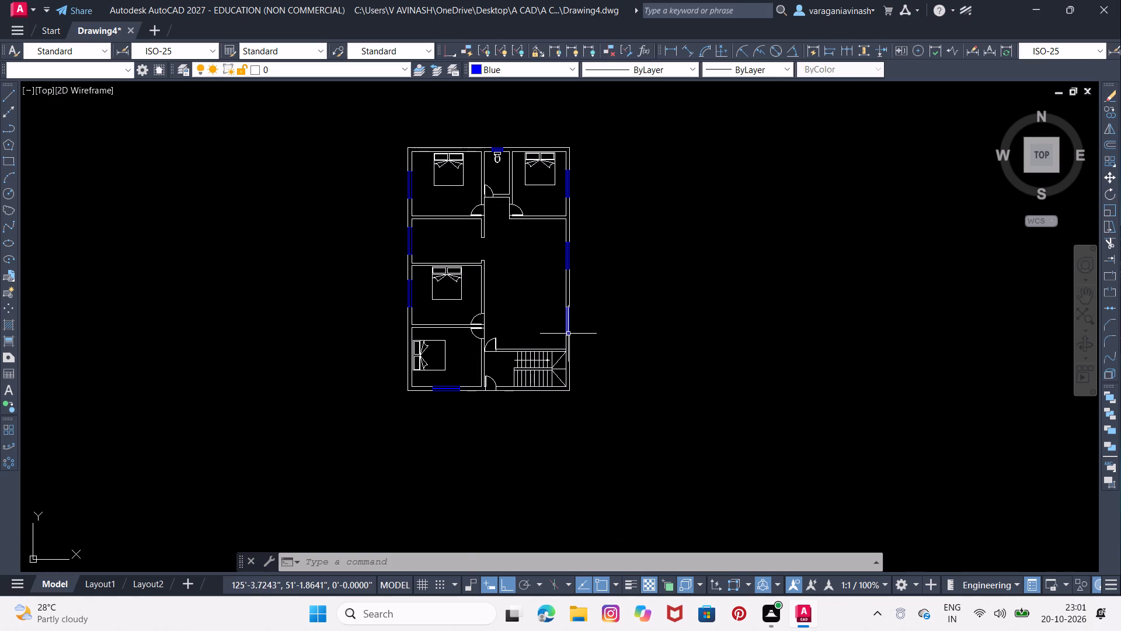
pyautogui.scroll(3, 568, 334)
pyautogui.moveTo(568, 332); pyautogui.dragTo(563, 232, button='middle')
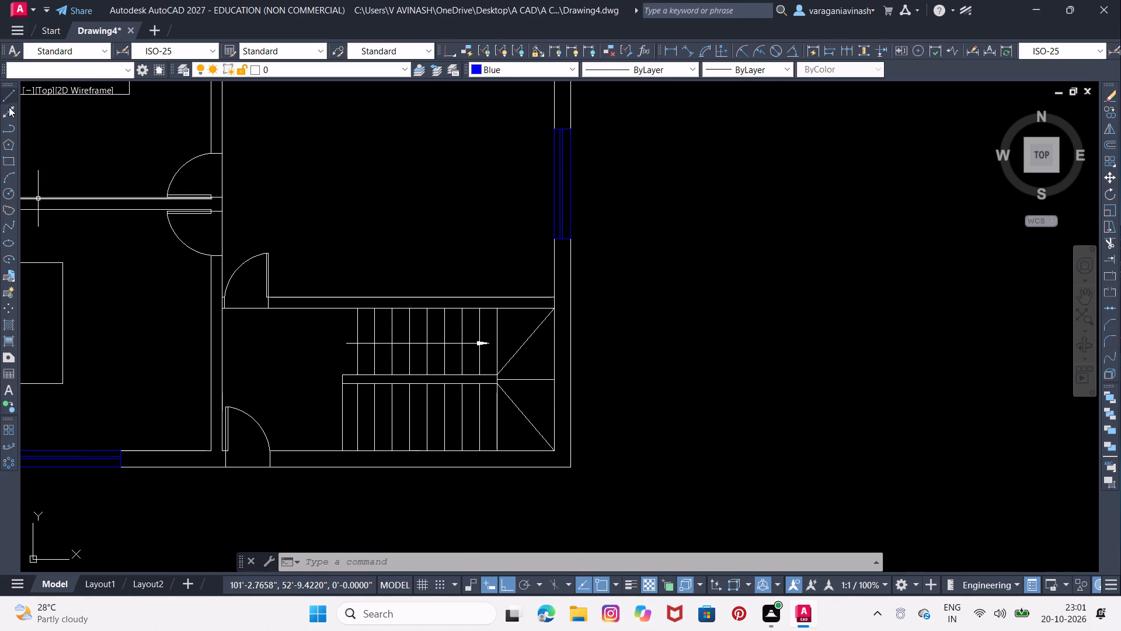
pyautogui.click(10, 96)
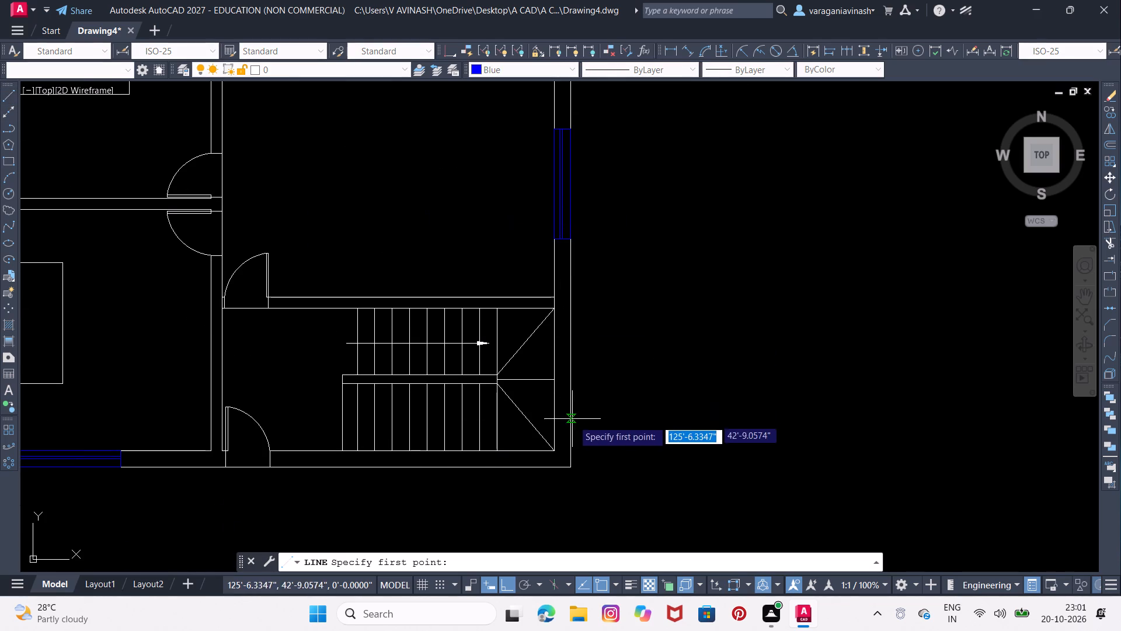
pyautogui.click(574, 424)
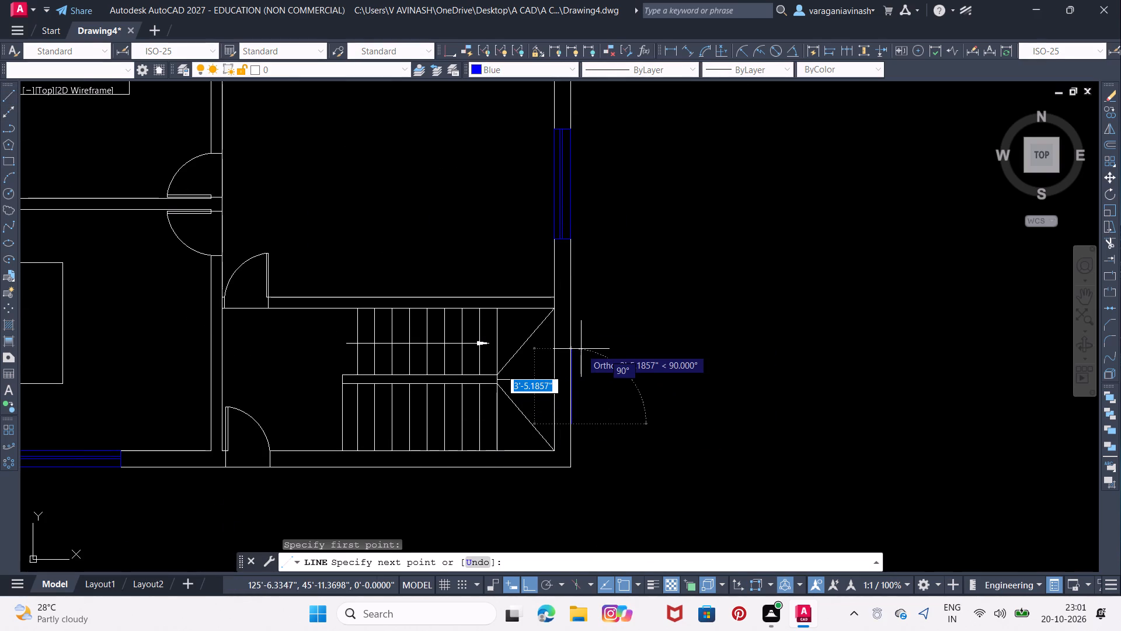
pyautogui.write("3'")
pyautogui.press('Return')
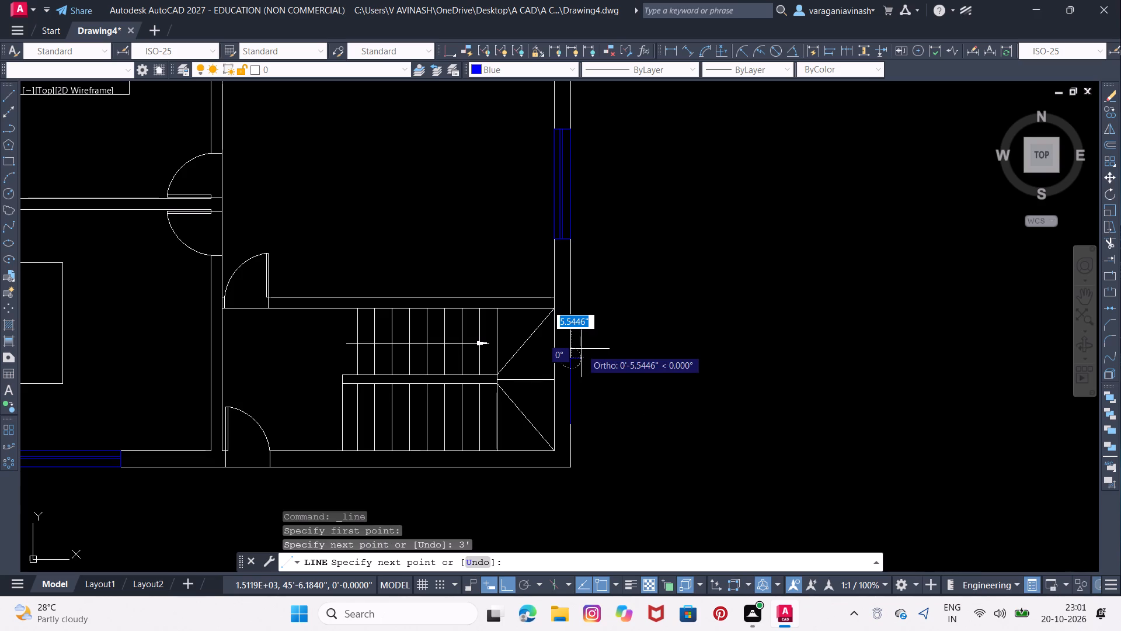
pyautogui.click(548, 360)
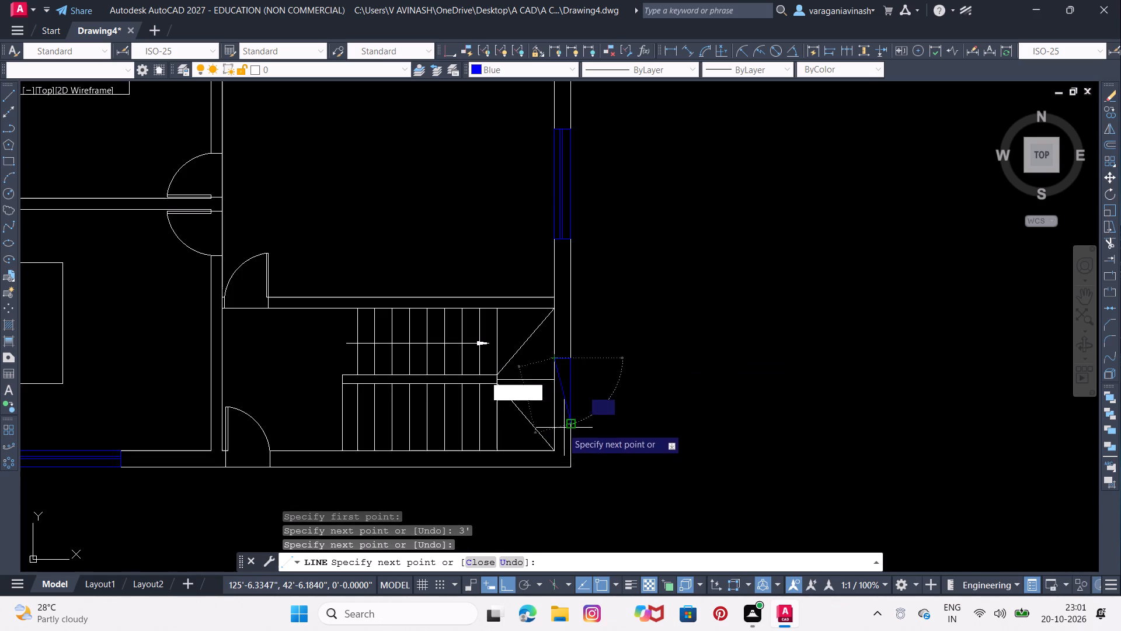
pyautogui.click(561, 426)
pyautogui.scroll(5, 573, 425)
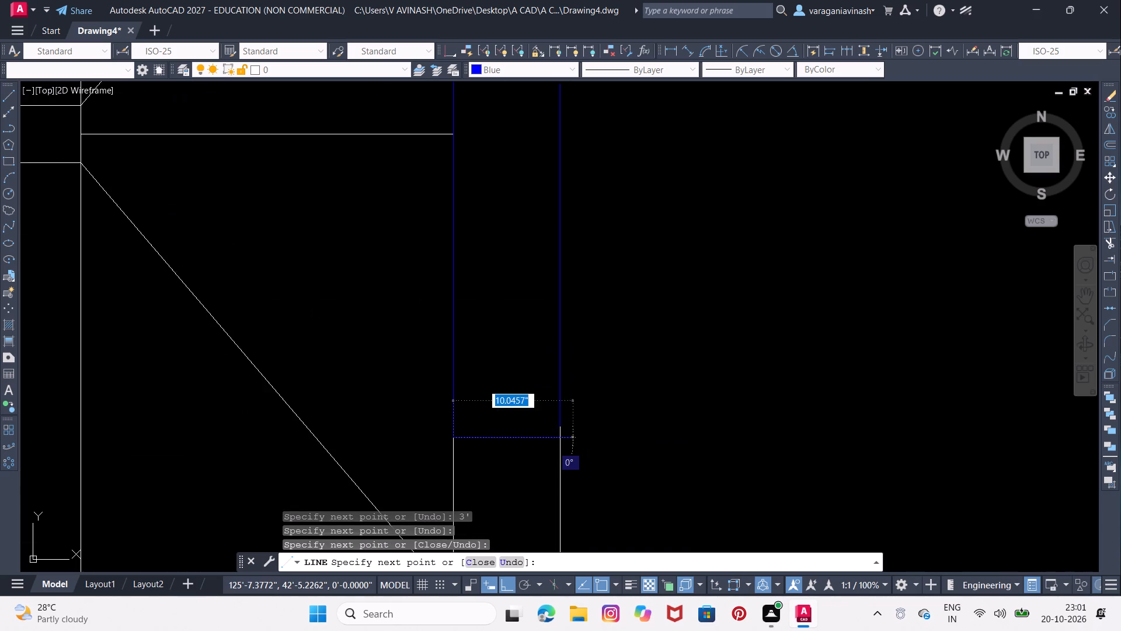
pyautogui.click(560, 435)
pyautogui.click(559, 422)
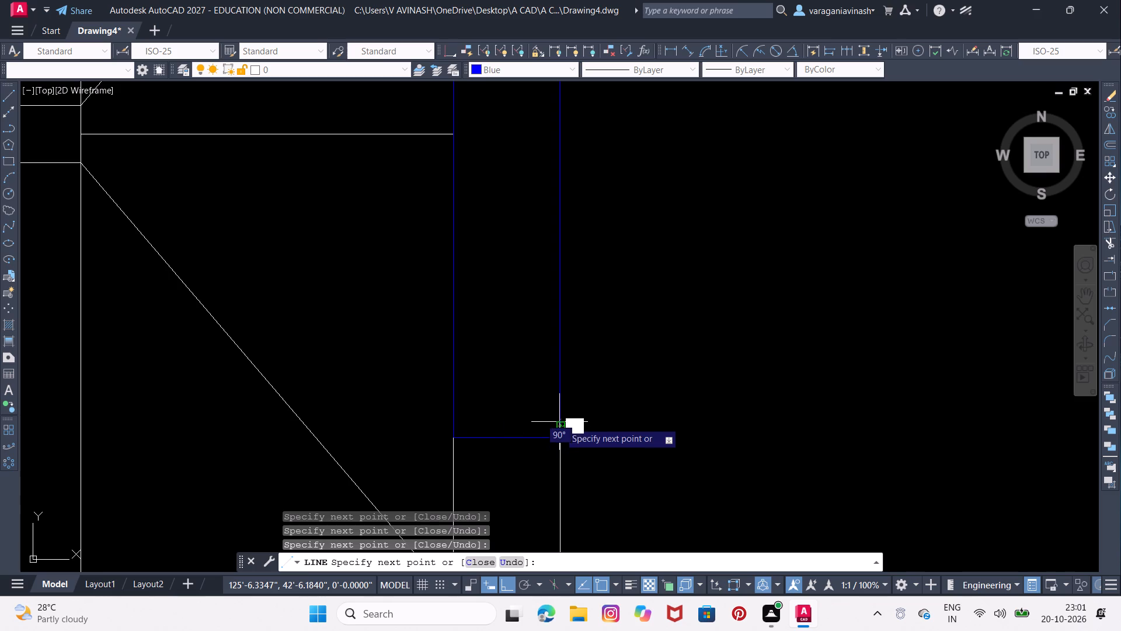
pyautogui.rightClick(559, 422)
pyautogui.click(597, 254)
pyautogui.rightClick(598, 254)
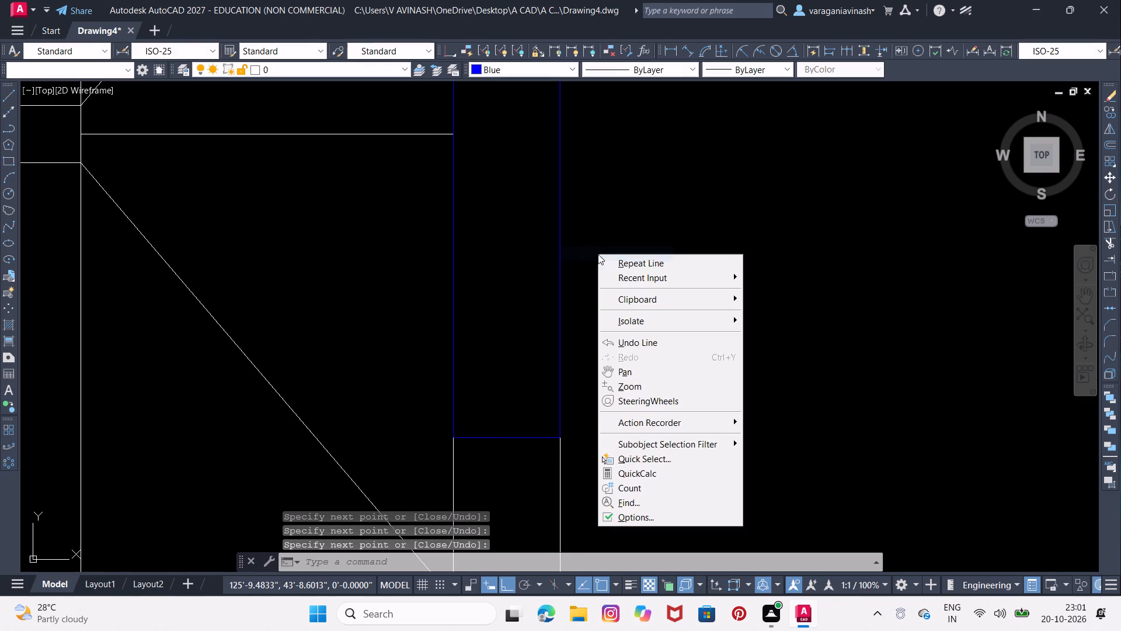
# Draw the staircase window's glazing as a centre line and a parallel line 0.1' to its west.
pyautogui.click(613, 262)
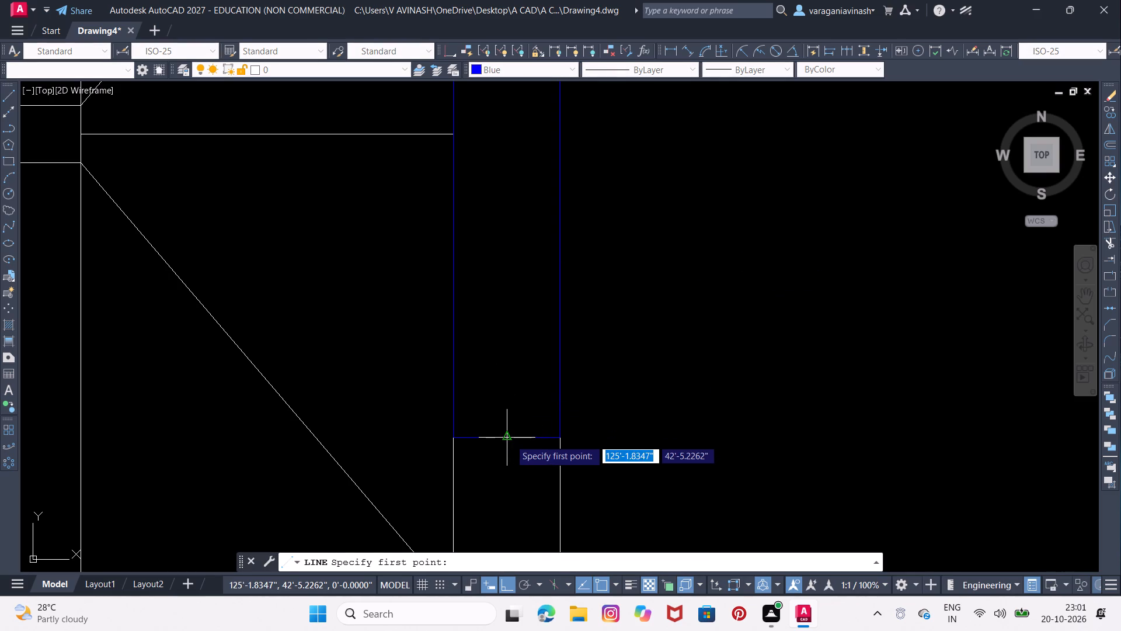
pyautogui.click(510, 439)
pyautogui.moveTo(518, 299); pyautogui.dragTo(518, 412, button='middle')
pyautogui.moveTo(518, 412); pyautogui.dragTo(521, 390, button='middle')
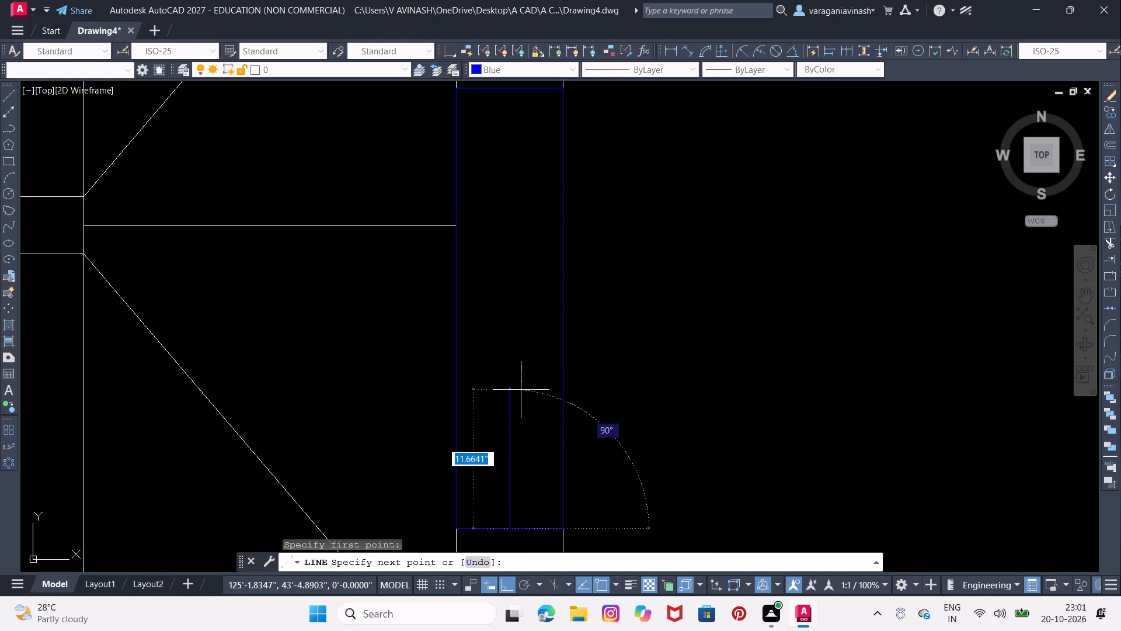
pyautogui.click(506, 86)
pyautogui.write("0.1'")
pyautogui.press('Return')
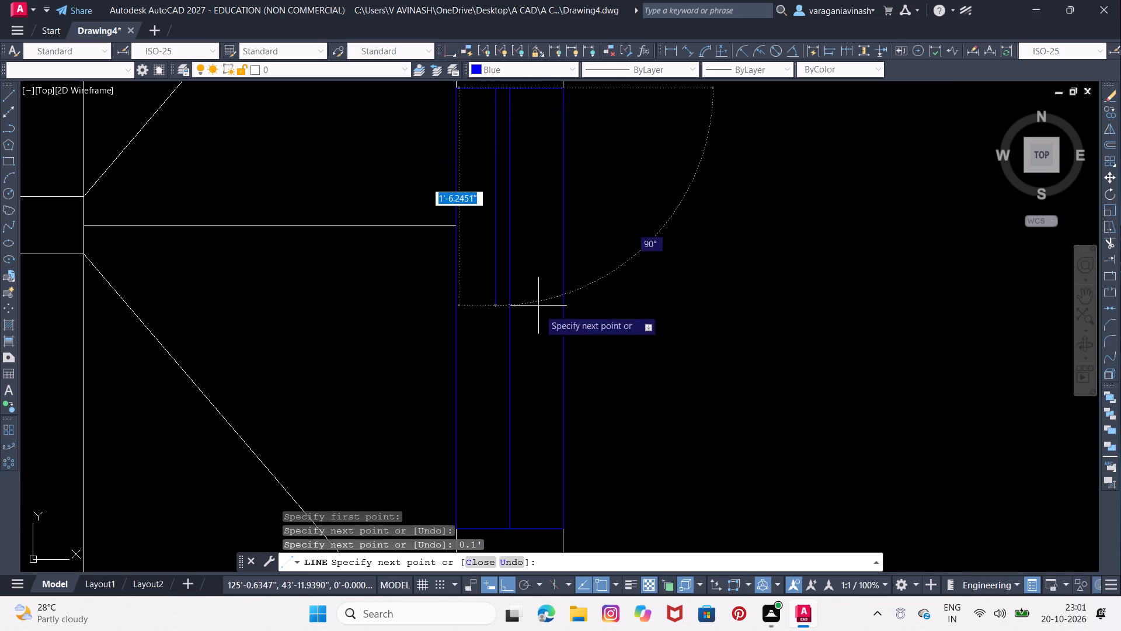
pyautogui.click(495, 528)
pyautogui.rightClick(495, 528)
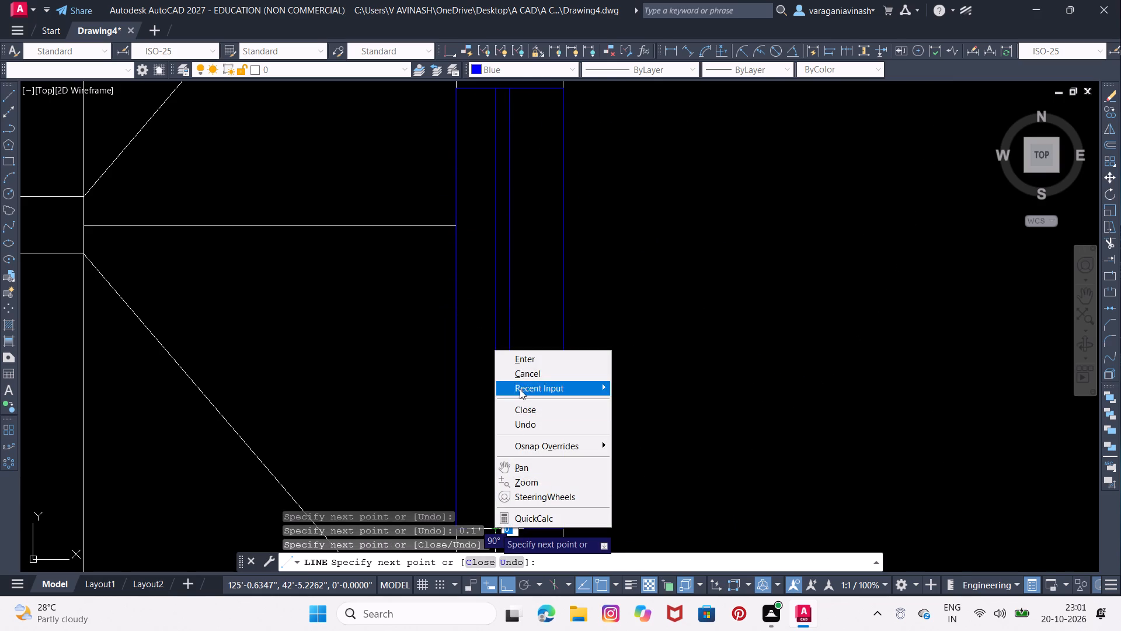
pyautogui.click(528, 360)
# Add a vertical linear dimension for the building's overall north-south length, placed outside the east wall.
pyautogui.scroll(-6, 528, 360)
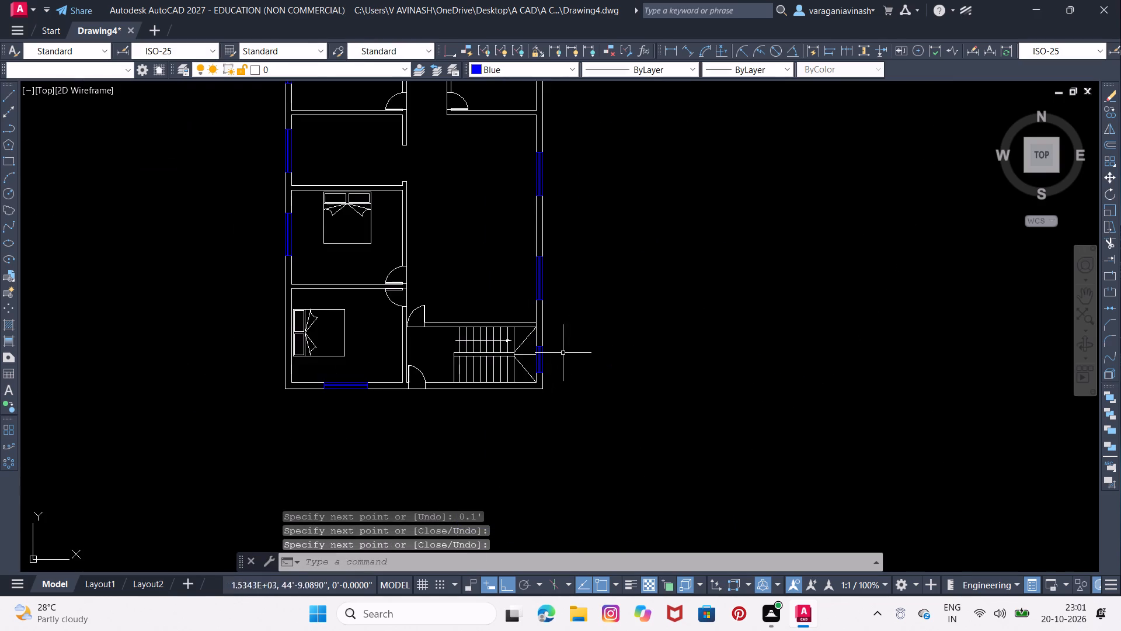
pyautogui.moveTo(577, 342); pyautogui.dragTo(645, 495, button='middle')
pyautogui.moveTo(656, 471); pyautogui.dragTo(671, 434, button='middle')
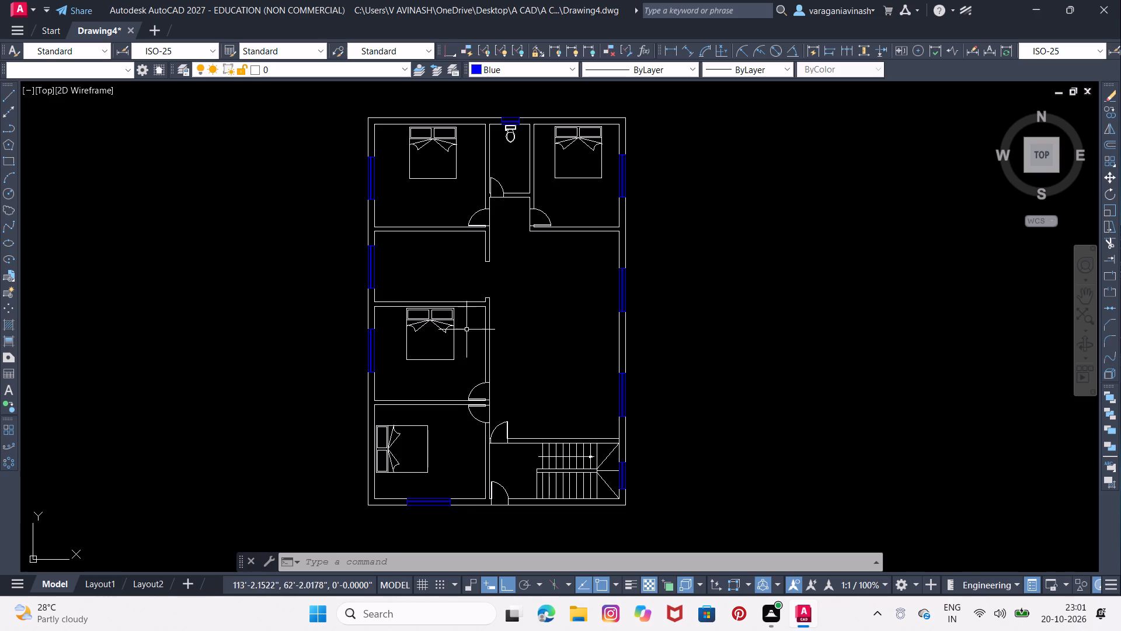
pyautogui.middleClick(498, 172)
pyautogui.moveTo(645, 148); pyautogui.dragTo(638, 145, button='middle')
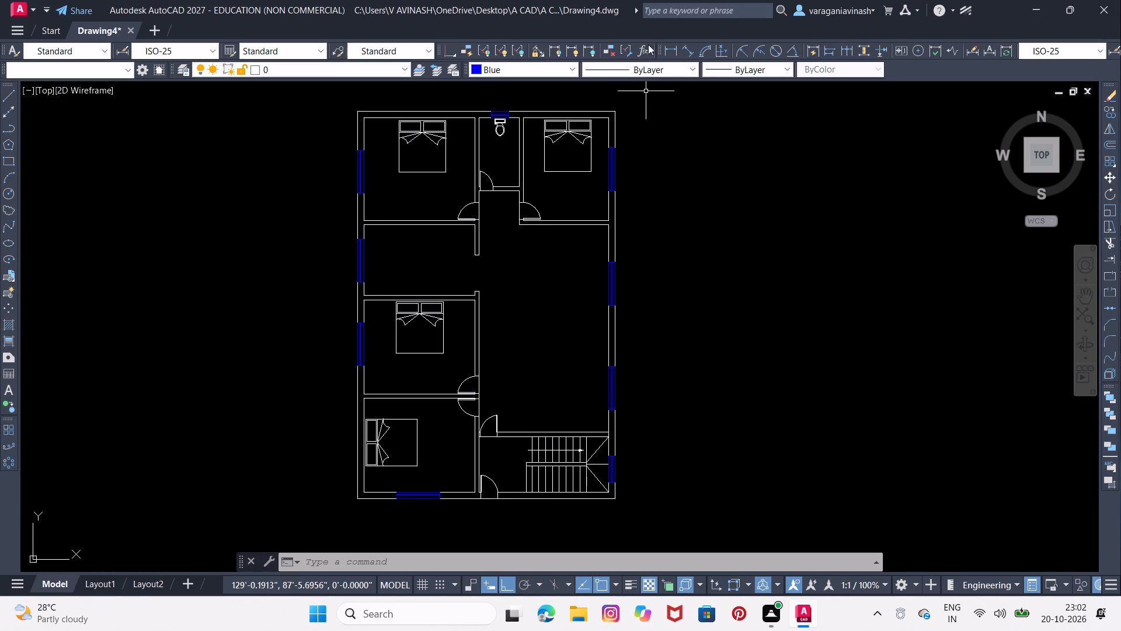
pyautogui.click(666, 52)
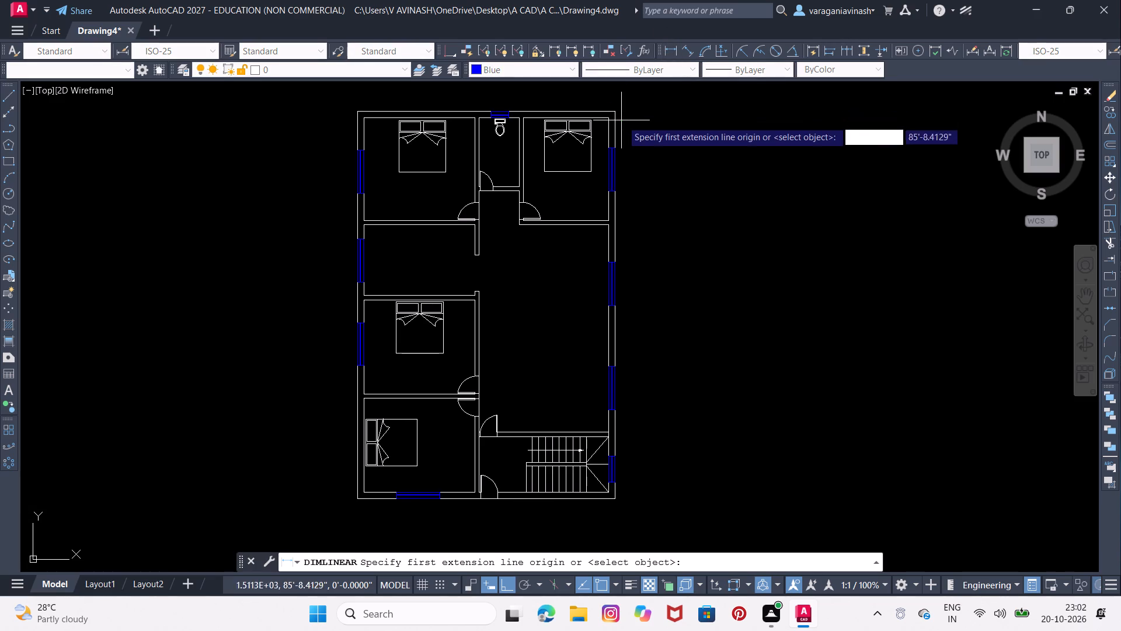
pyautogui.click(663, 109)
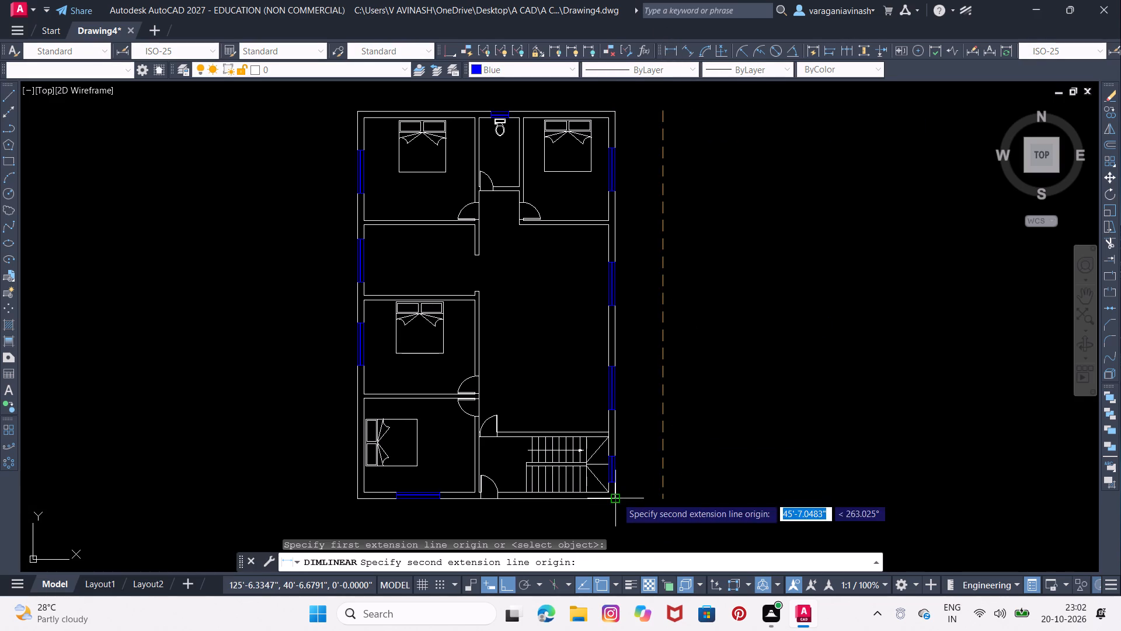
pyautogui.click(649, 498)
pyautogui.click(667, 487)
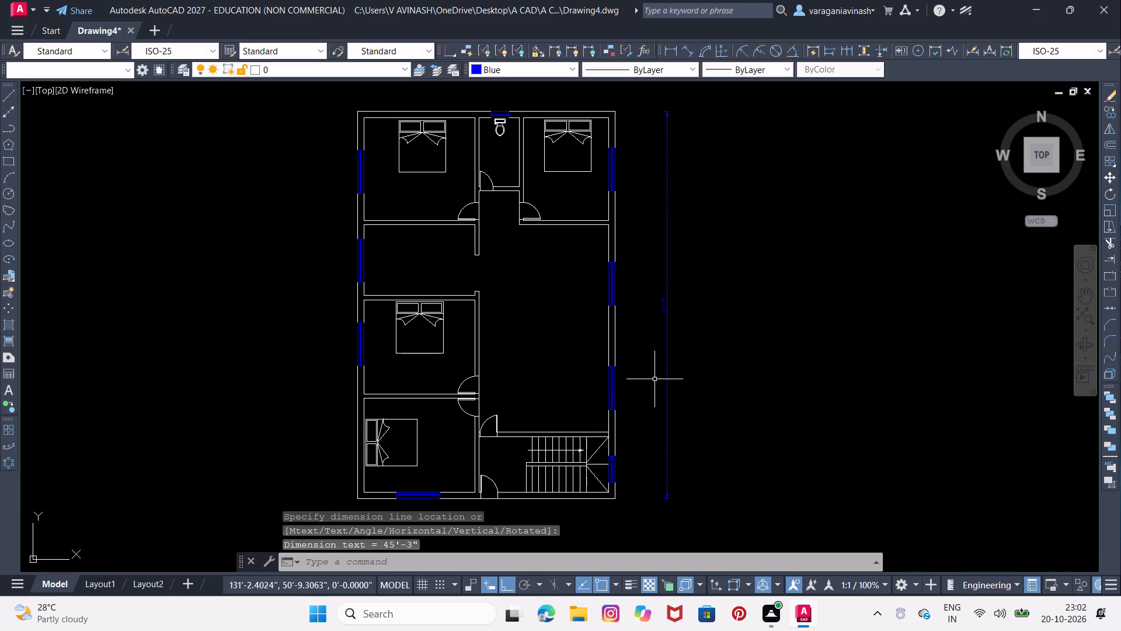
# Add a horizontal linear dimension for the building's overall east-west width, placed above the north wall.
pyautogui.scroll(3, 646, 271)
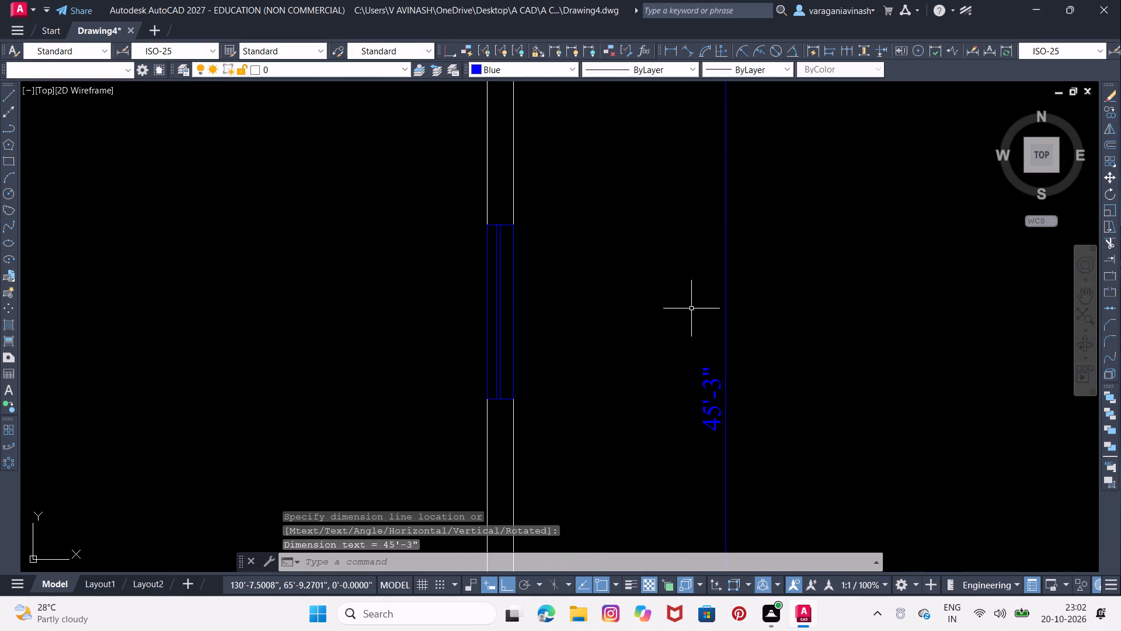
pyautogui.scroll(-2, 691, 308)
pyautogui.moveTo(655, 208); pyautogui.dragTo(746, 394, button='middle')
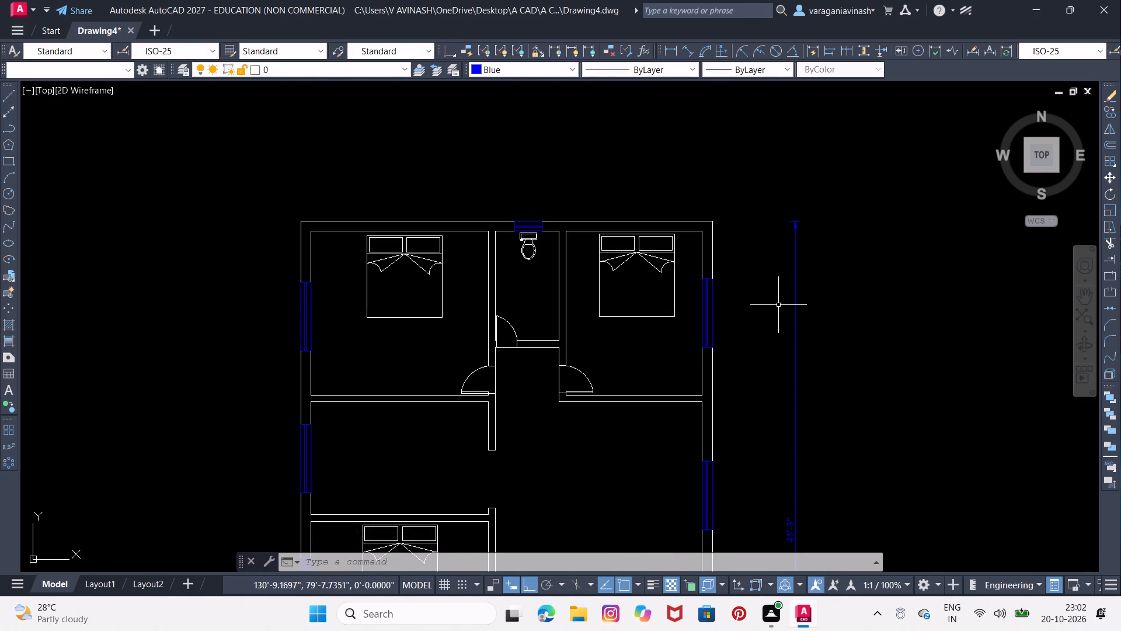
pyautogui.click(672, 53)
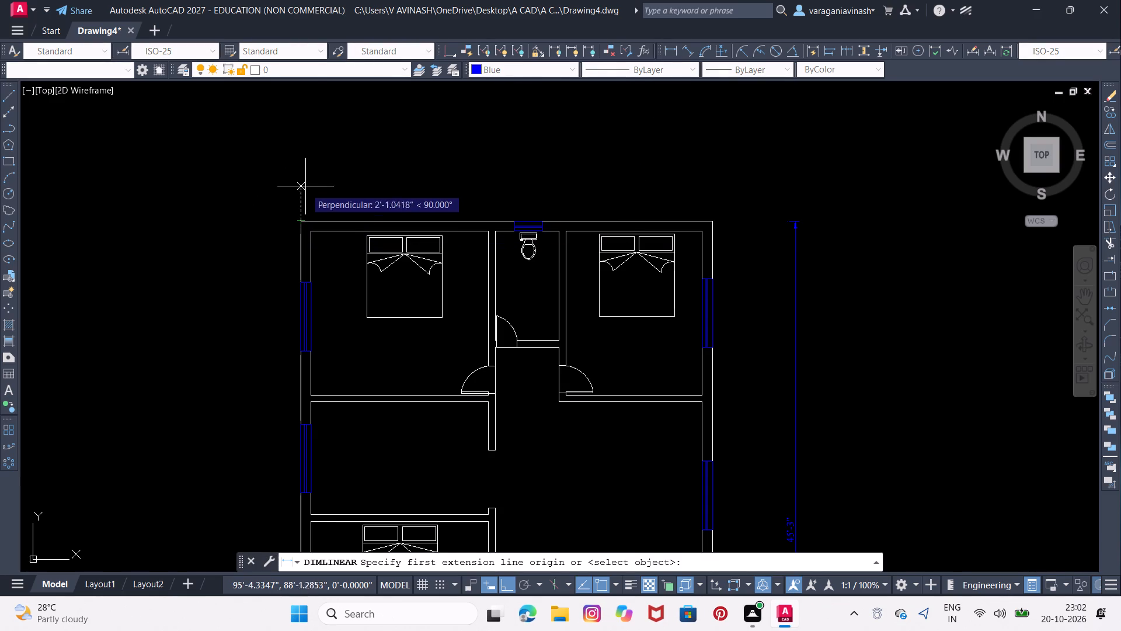
pyautogui.click(305, 179)
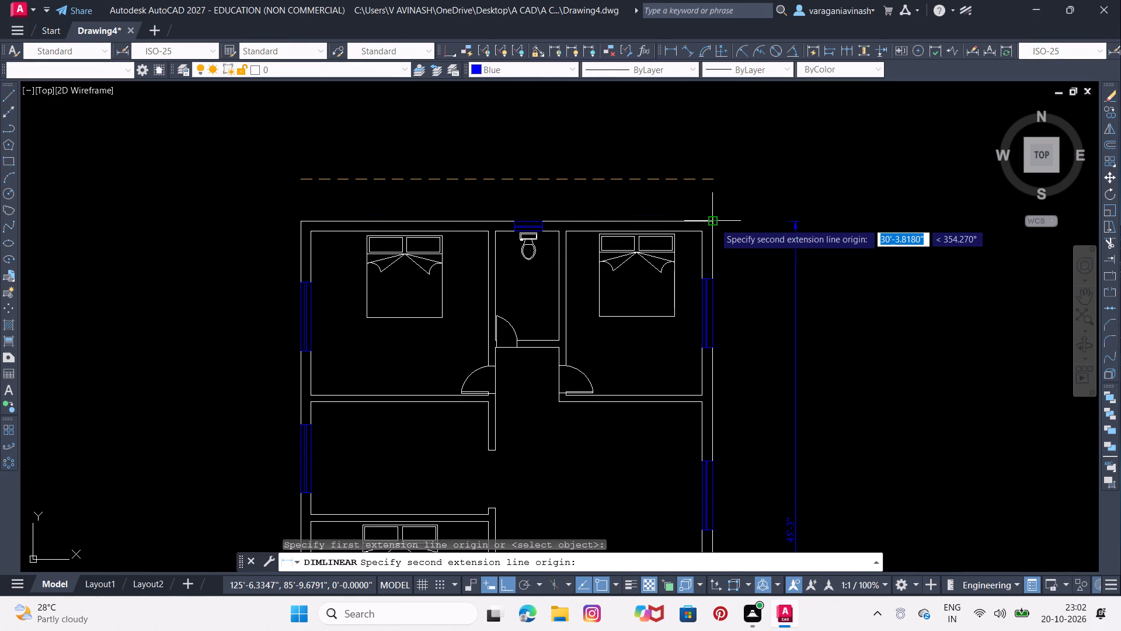
pyautogui.click(715, 179)
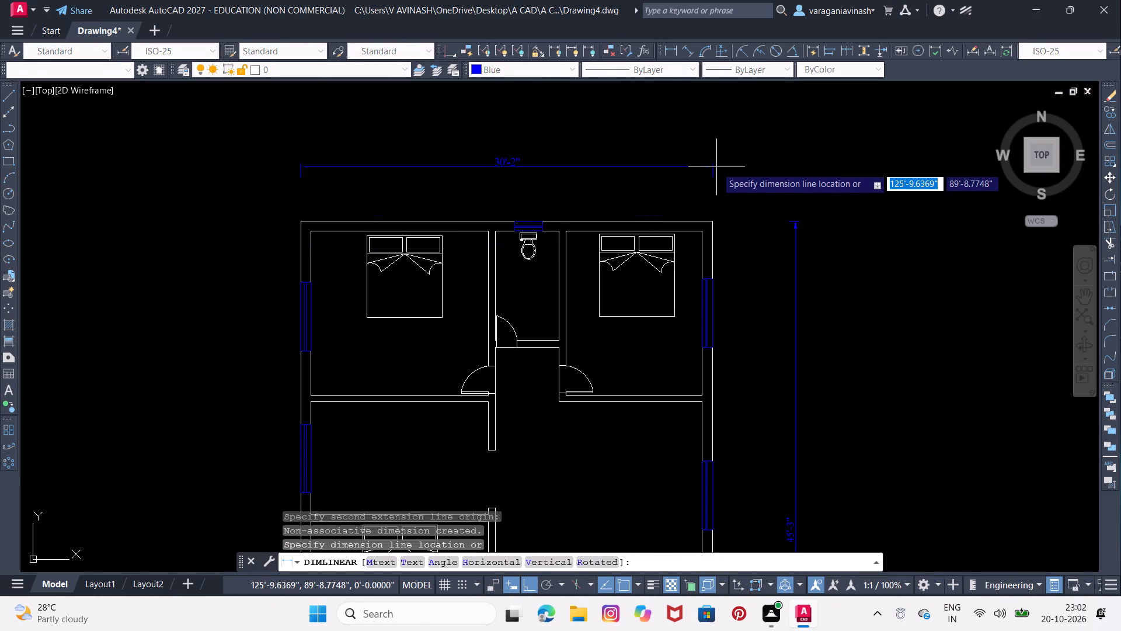
pyautogui.click(716, 167)
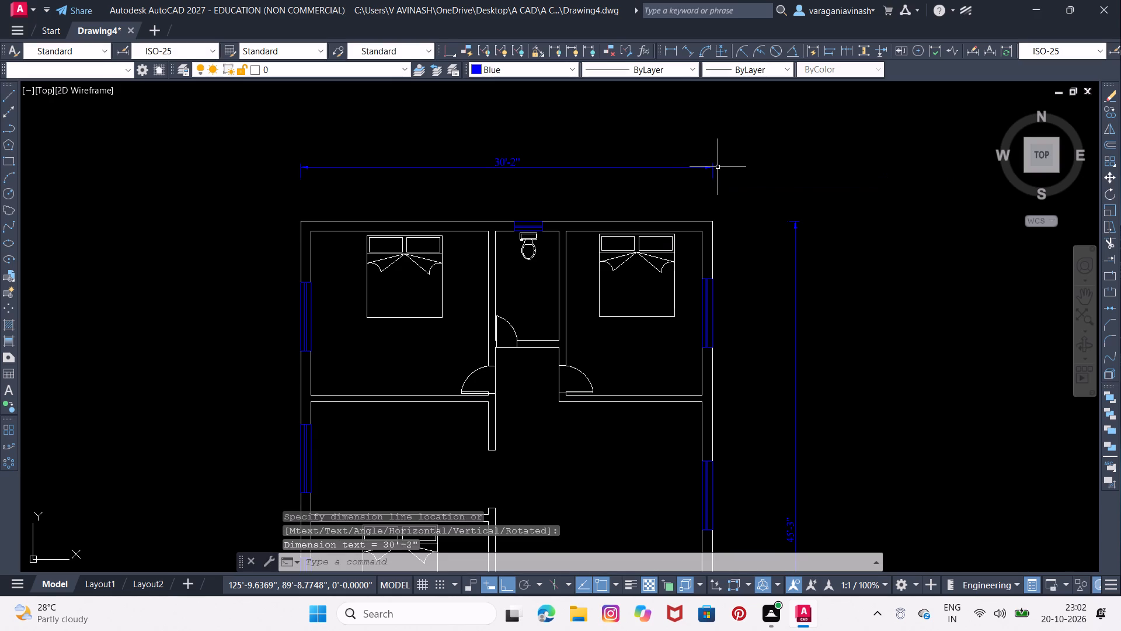
pyautogui.moveTo(834, 166); pyautogui.dragTo(830, 156, button='middle')
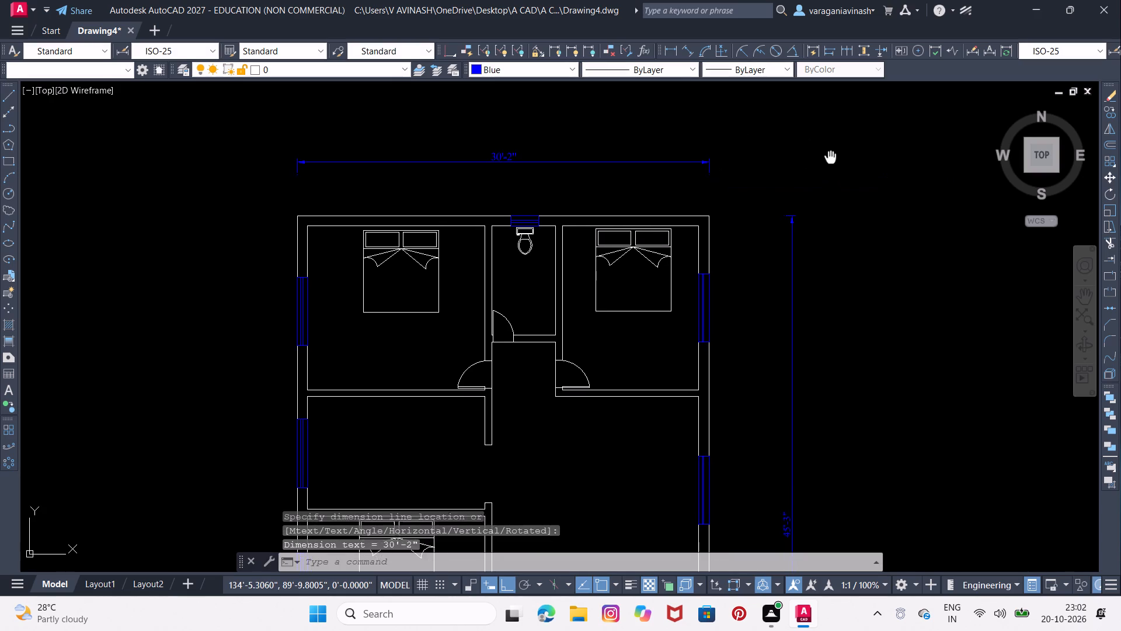
# Set the current object colour to ByLayer.
pyautogui.moveTo(830, 156); pyautogui.dragTo(828, 154, button='middle')
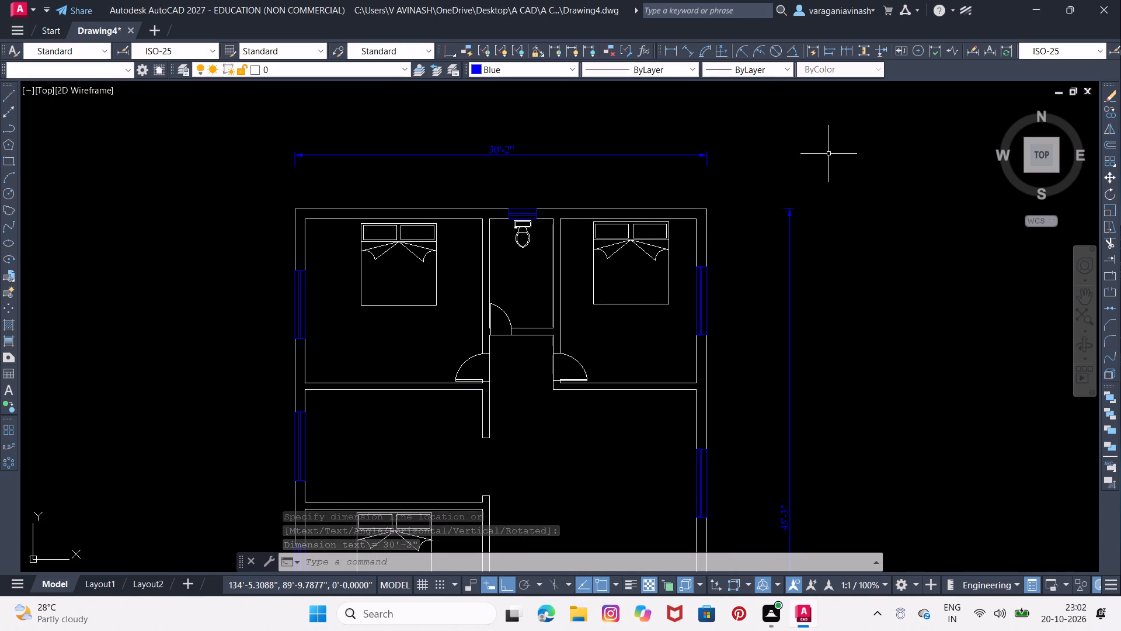
pyautogui.press('Escape')
pyautogui.press('Escape')
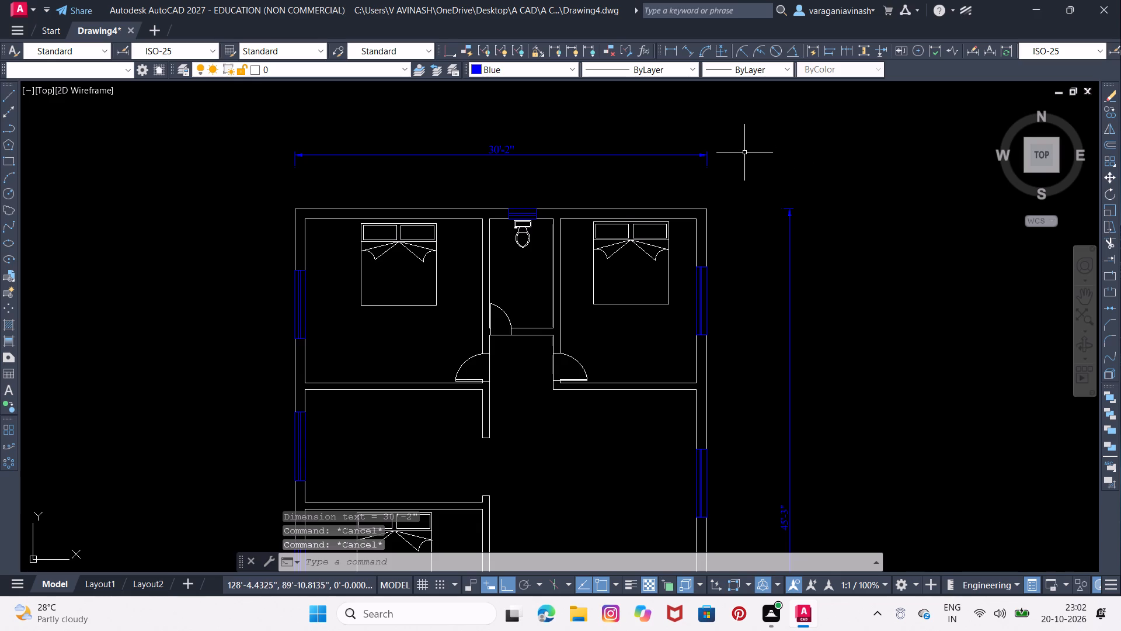
pyautogui.scroll(-1, 749, 161)
pyautogui.moveTo(748, 161); pyautogui.dragTo(745, 158, button='middle')
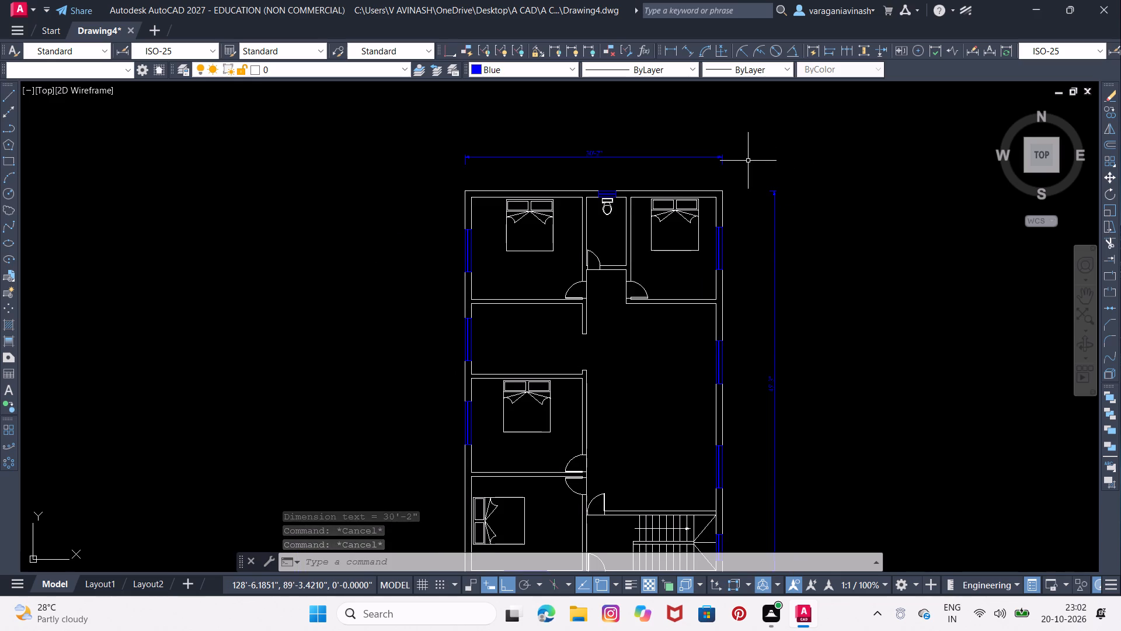
pyautogui.moveTo(745, 158); pyautogui.dragTo(712, 119, button='middle')
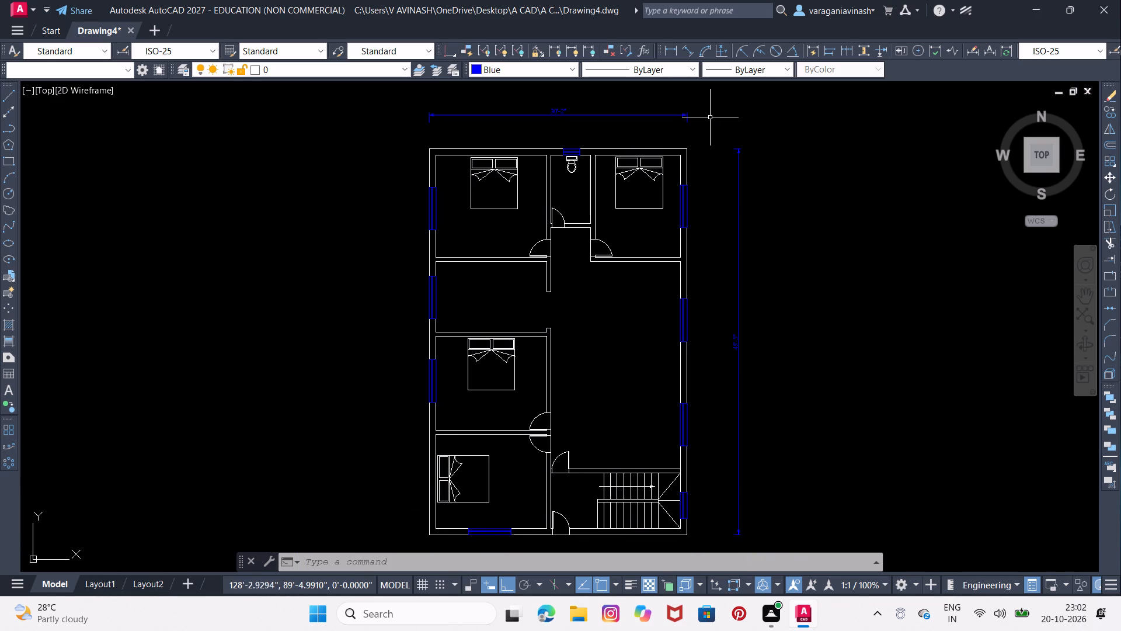
pyautogui.middleClick(708, 119)
pyautogui.middleClick(705, 118)
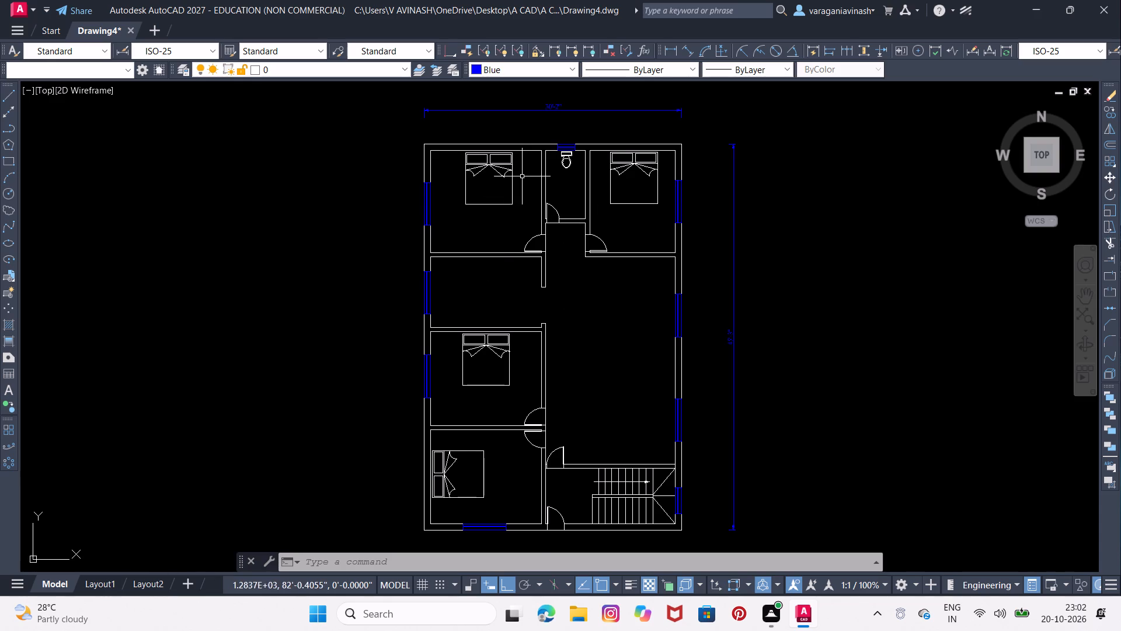
pyautogui.scroll(1, 510, 182)
pyautogui.click(543, 72)
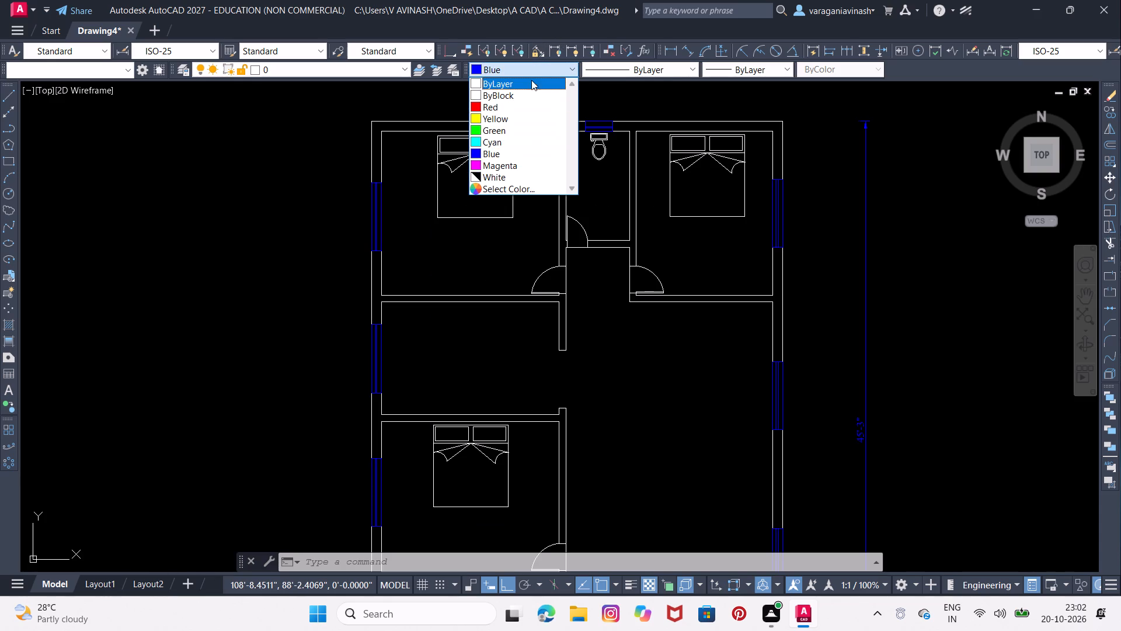
pyautogui.click(530, 78)
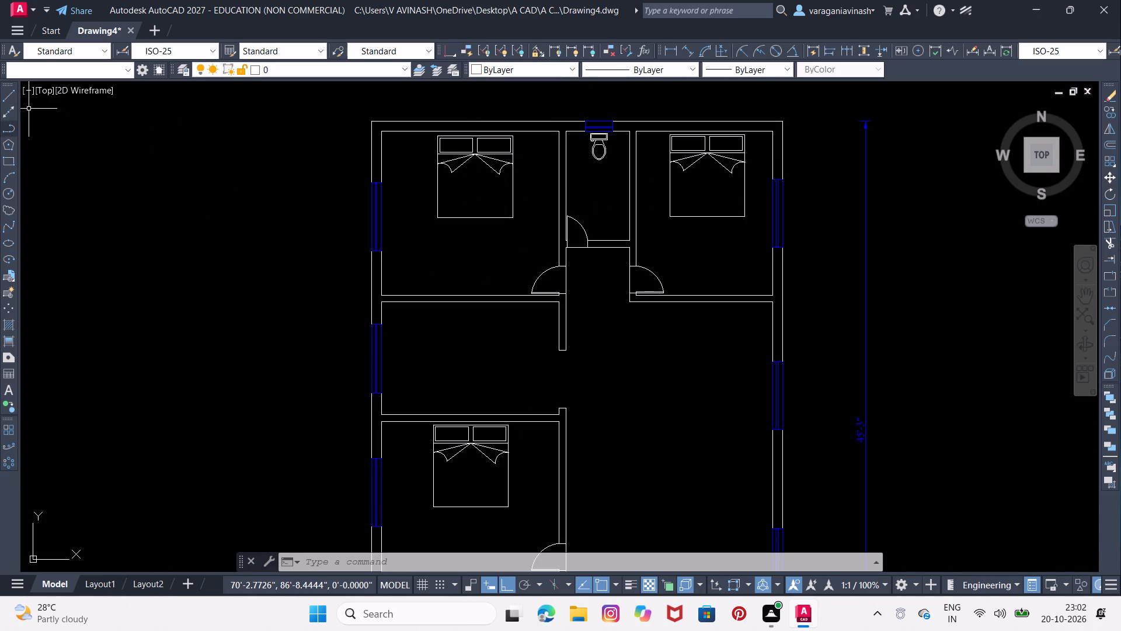
# Start a multiline text across the northwest bedroom's west wall and enter BEDROOM as its first line.
pyautogui.press('m')
pyautogui.write('te')
pyautogui.click(250, 224)
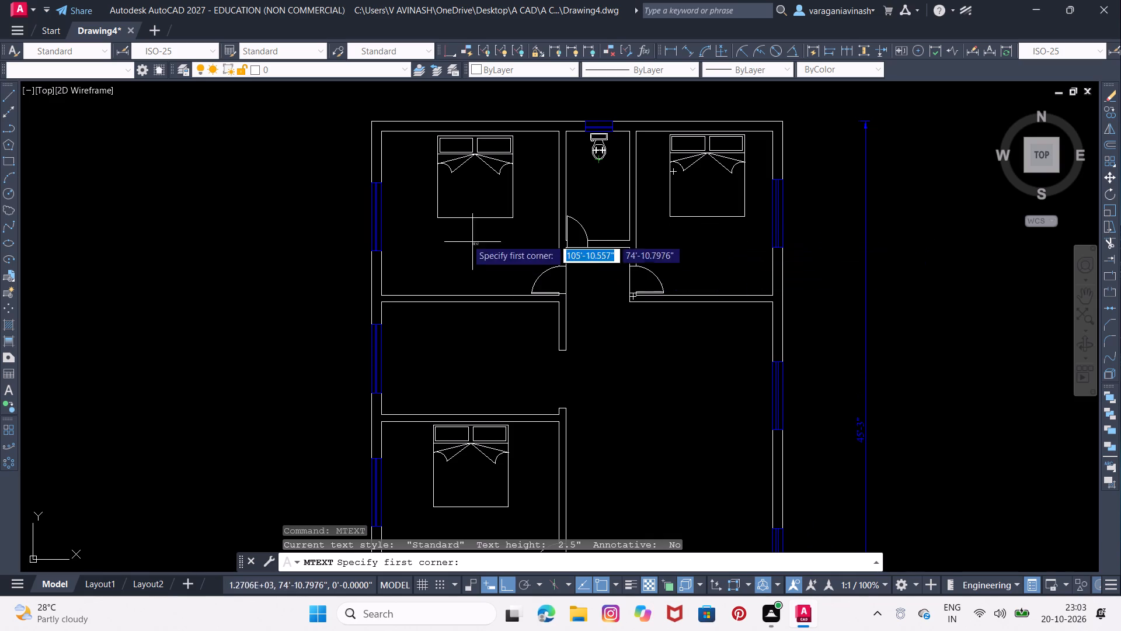
pyautogui.click(217, 220)
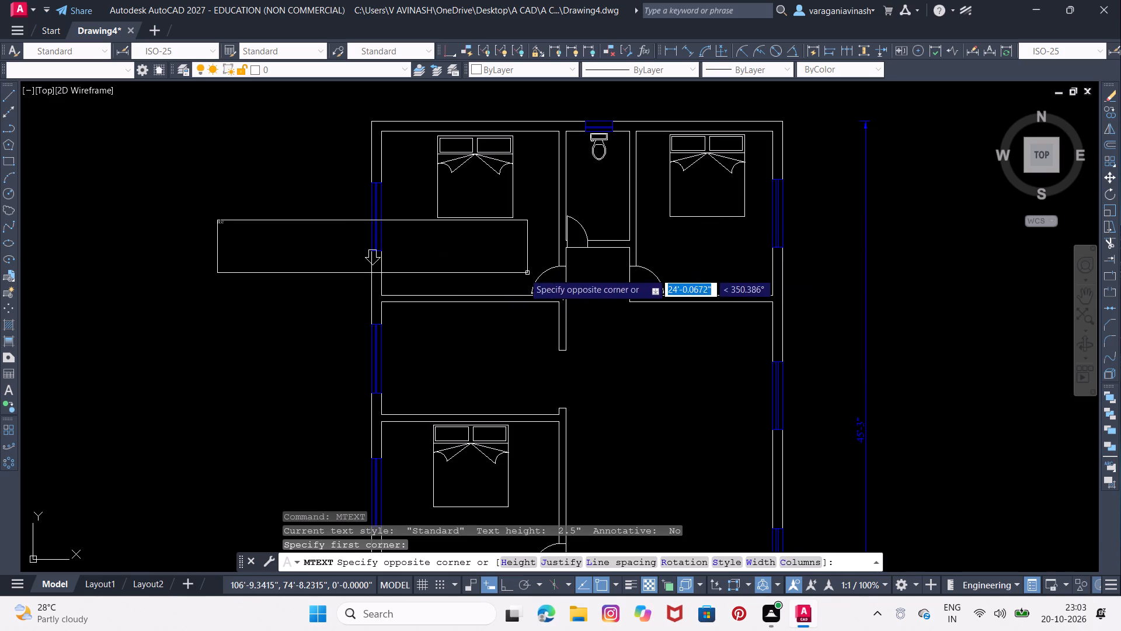
pyautogui.click(523, 273)
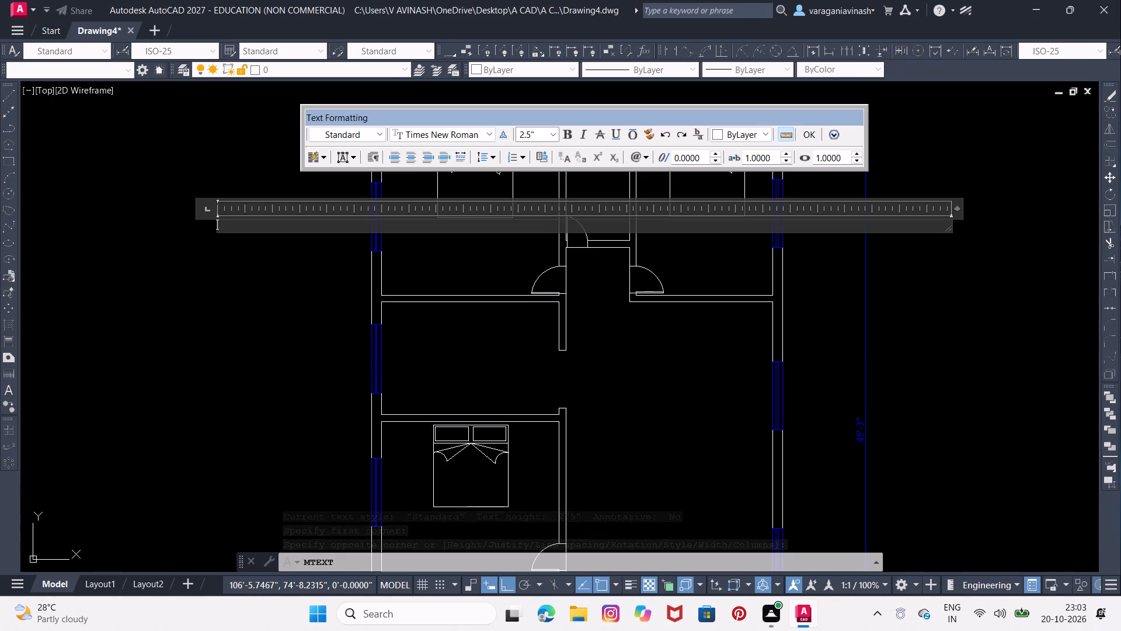
pyautogui.write('BEDROOM')
pyautogui.press('space')
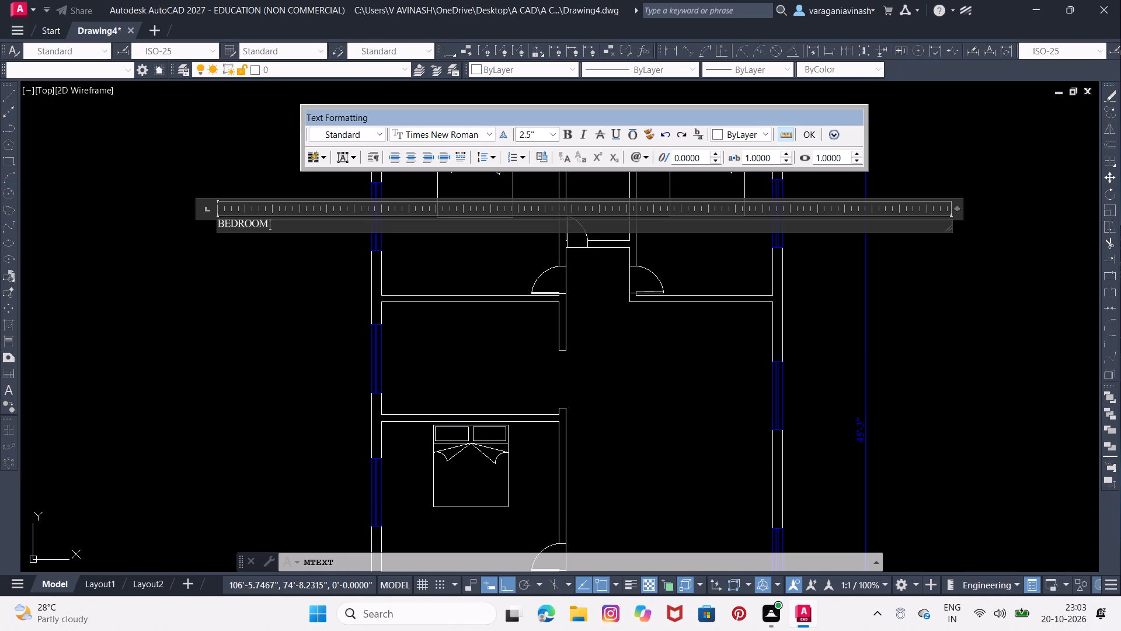
pyautogui.press('Return')
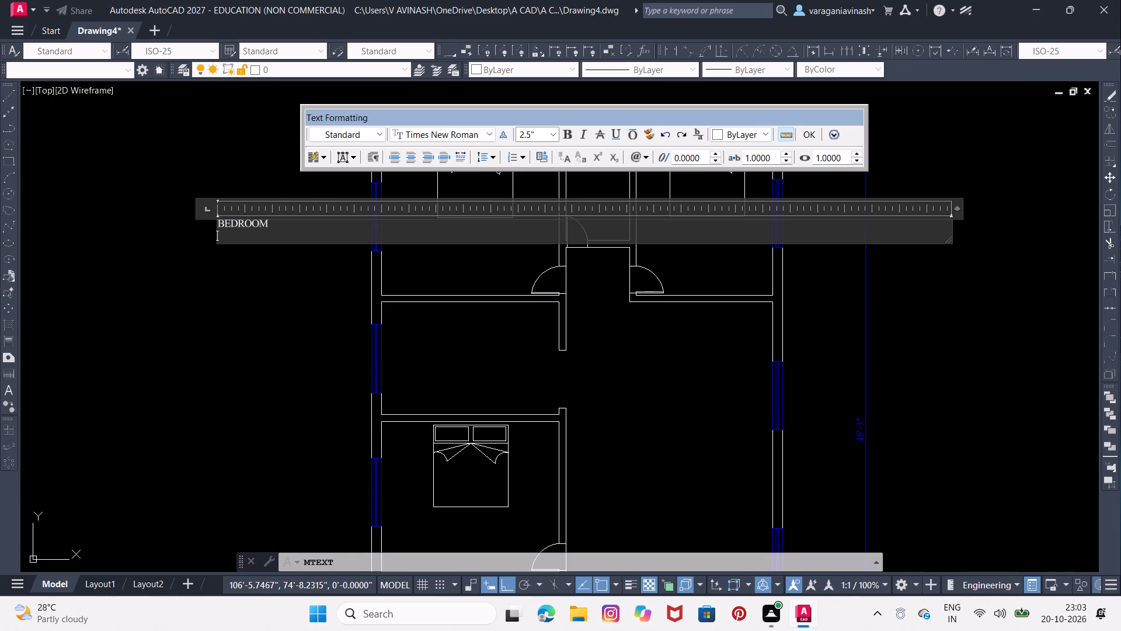
# Enter 03' followed by a multiplication sign (×) on the label's second line.
pyautogui.write("03'")
pyautogui.hotkey('ctrl', 'alt', '0')
pyautogui.hotkey('ctrl', 'alt', '2')
pyautogui.hotkey('ctrl', 'alt', '1')
pyautogui.hotkey('ctrl', 'alt', '5')
pyautogui.press('space')
pyautogui.press('space')
pyautogui.press('space')
pyautogui.press('BackSpace')
pyautogui.press('BackSpace')
pyautogui.hotkey('alt', '0')
pyautogui.hotkey('alt', '2')
pyautogui.hotkey('alt', '1')
pyautogui.hotkey('alt', '5')
# Correct the first size to 13' and complete the label's second line as 13'×12'.
pyautogui.press('Left')
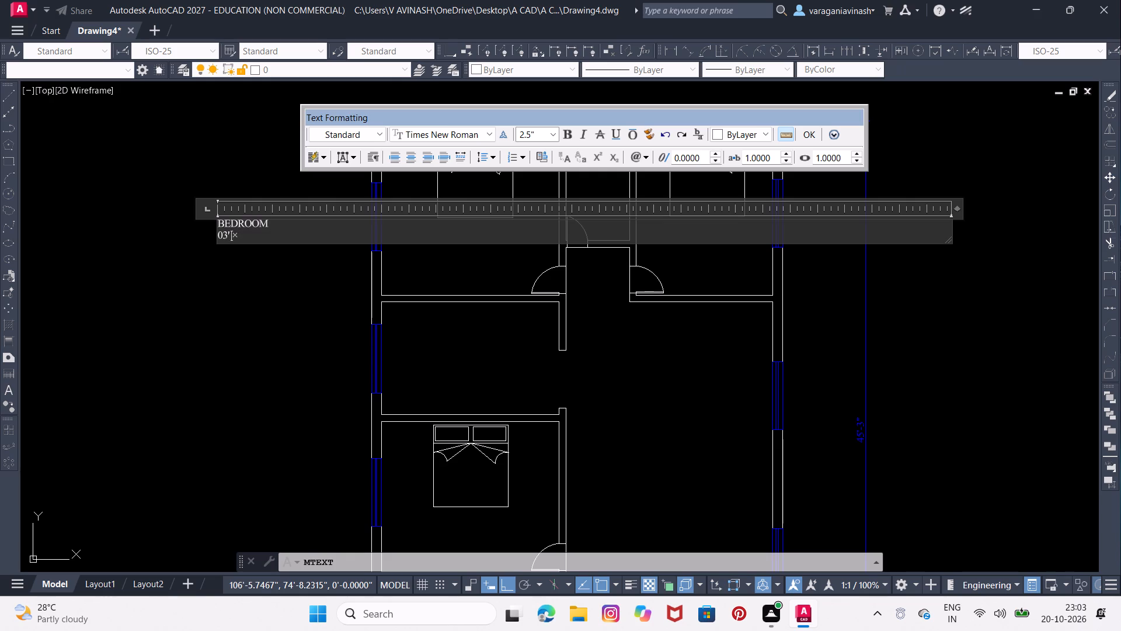
pyautogui.press('Return')
pyautogui.press('BackSpace')
pyautogui.press('BackSpace')
pyautogui.press('BackSpace')
pyautogui.press('BackSpace')
pyautogui.press('BackSpace')
pyautogui.write("13'")
pyautogui.press('Right')
pyautogui.press('Right')
pyautogui.write("12'")
# Centre both lines of the BEDROOM label and finish the text.
pyautogui.moveTo(265, 237); pyautogui.dragTo(211, 221)
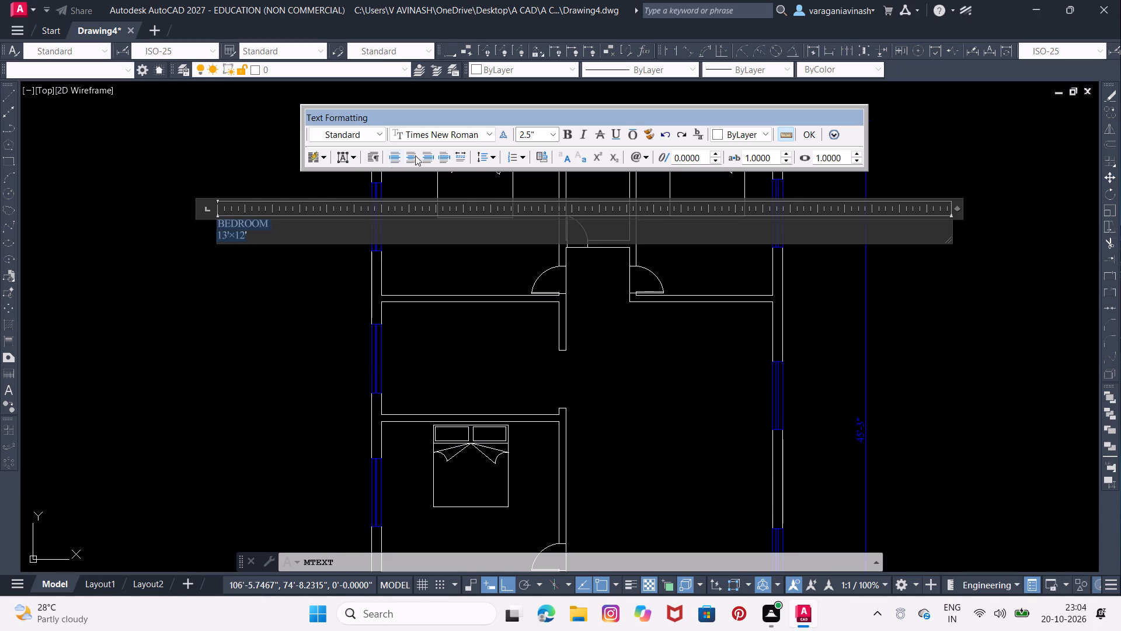
pyautogui.click(410, 160)
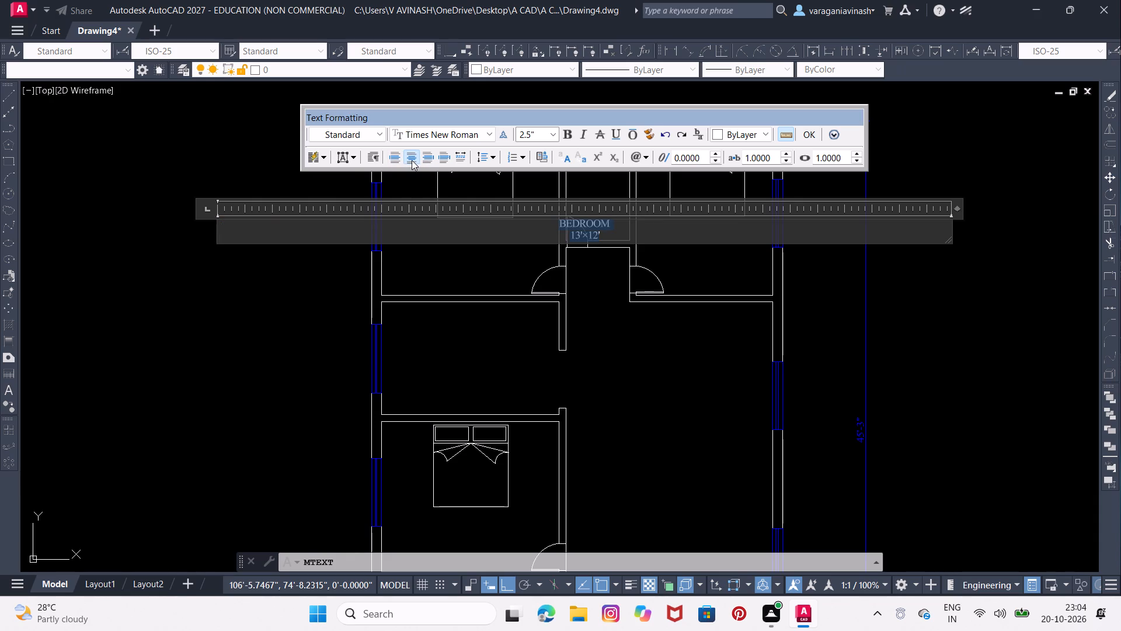
pyautogui.click(614, 294)
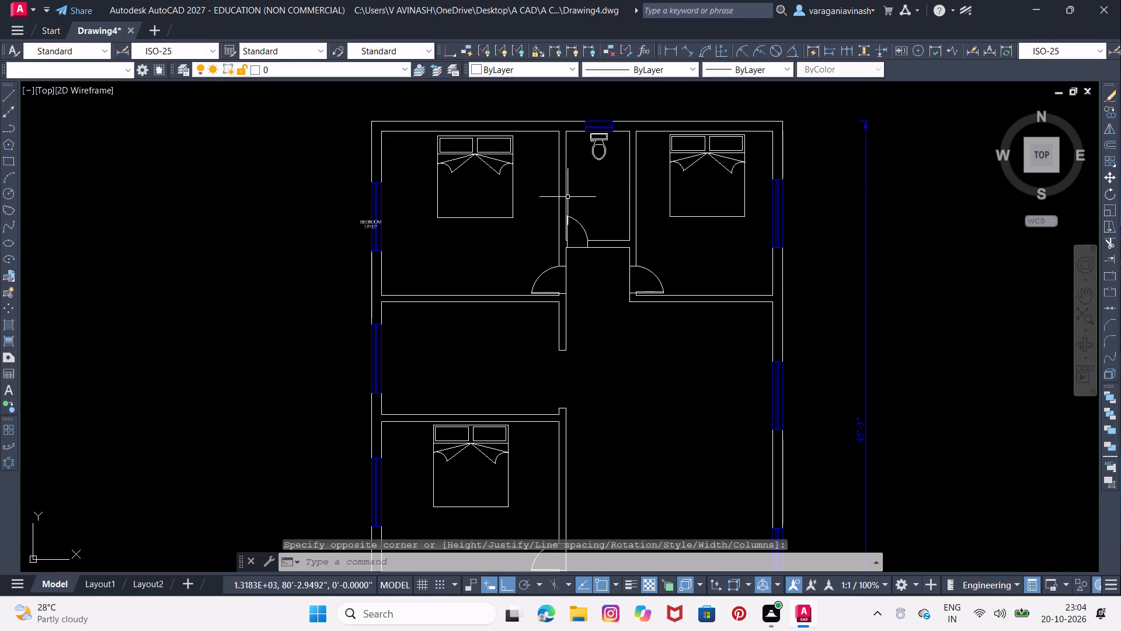
# Move the BEDROOM 13'×12' label into the northwest bedroom, just south of the bed.
pyautogui.click(367, 223)
pyautogui.moveTo(367, 223); pyautogui.dragTo(382, 221, button='right')
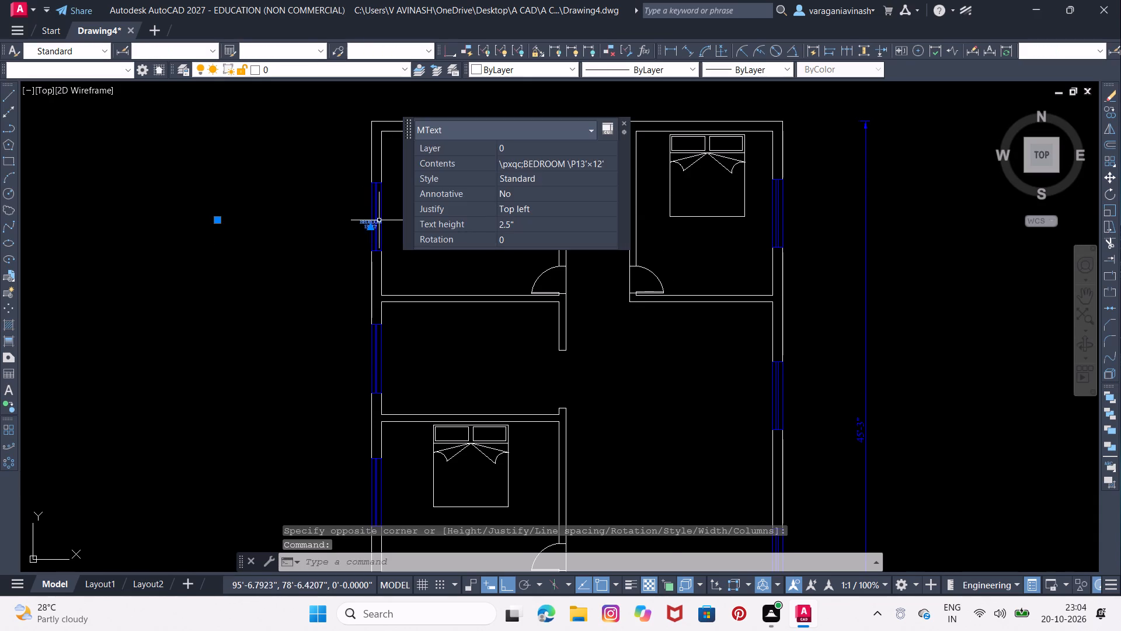
pyautogui.moveTo(382, 221); pyautogui.dragTo(472, 248, button='right')
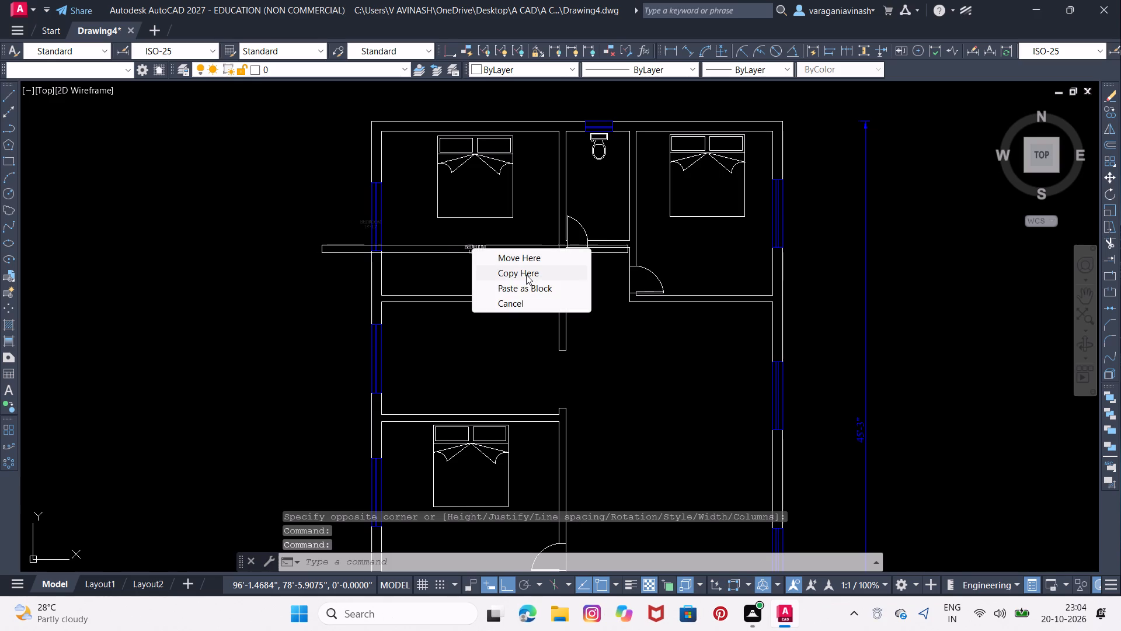
pyautogui.click(527, 257)
# Reopen the BEDROOM label for editing and set the text height of both lines to 5'.
pyautogui.doubleClick(480, 245)
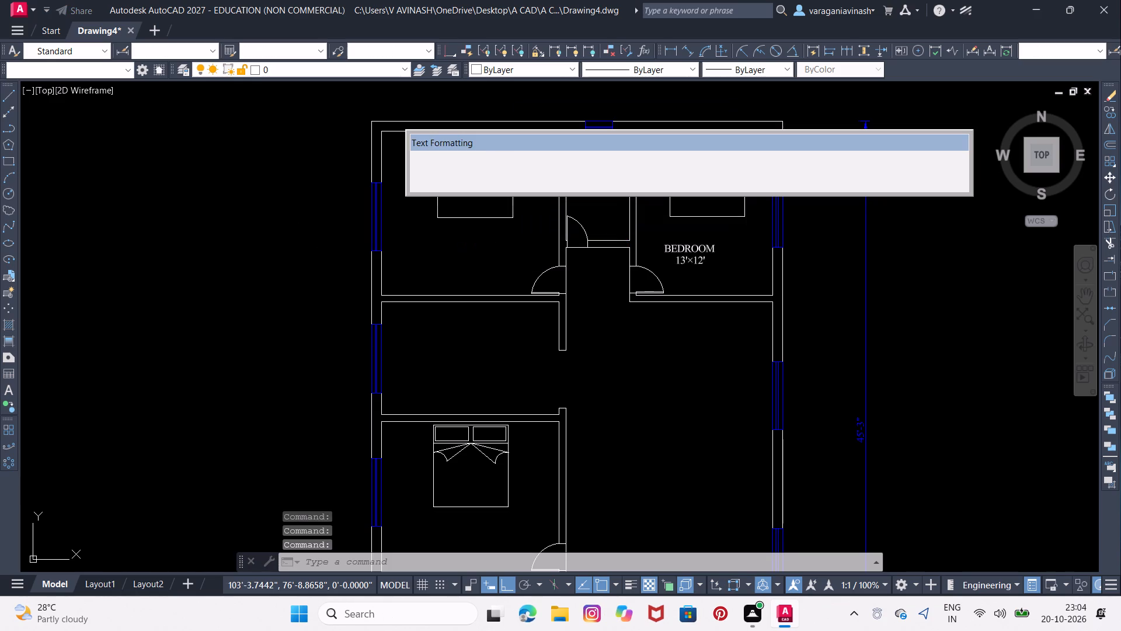
pyautogui.moveTo(711, 255); pyautogui.dragTo(692, 263)
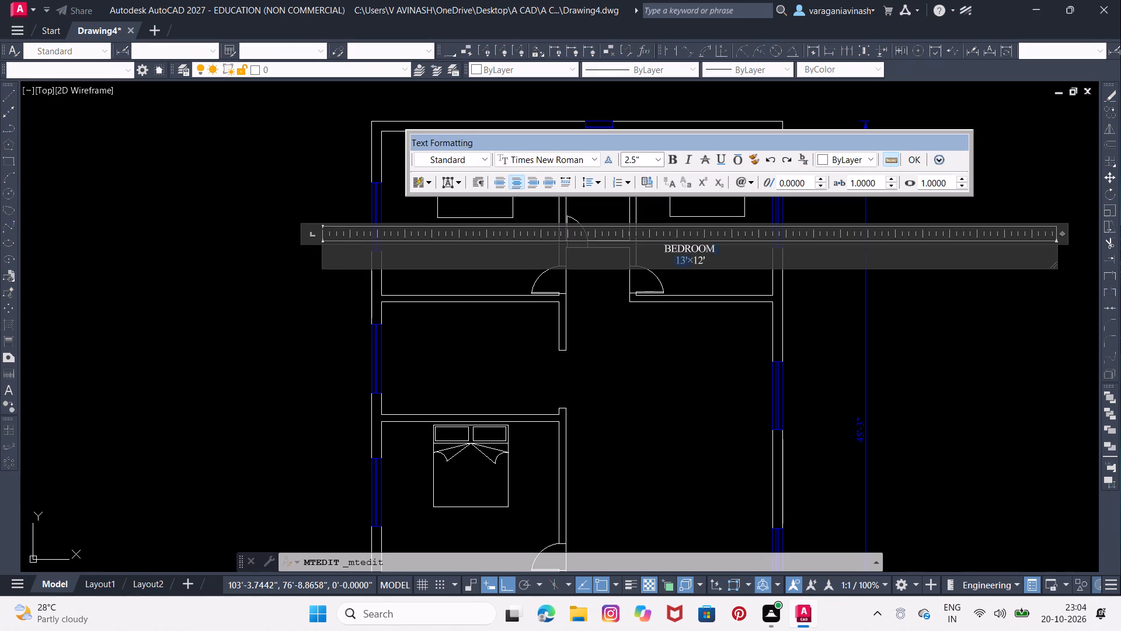
pyautogui.moveTo(692, 263); pyautogui.dragTo(667, 253)
pyautogui.click(706, 259)
pyautogui.moveTo(706, 259); pyautogui.dragTo(650, 240)
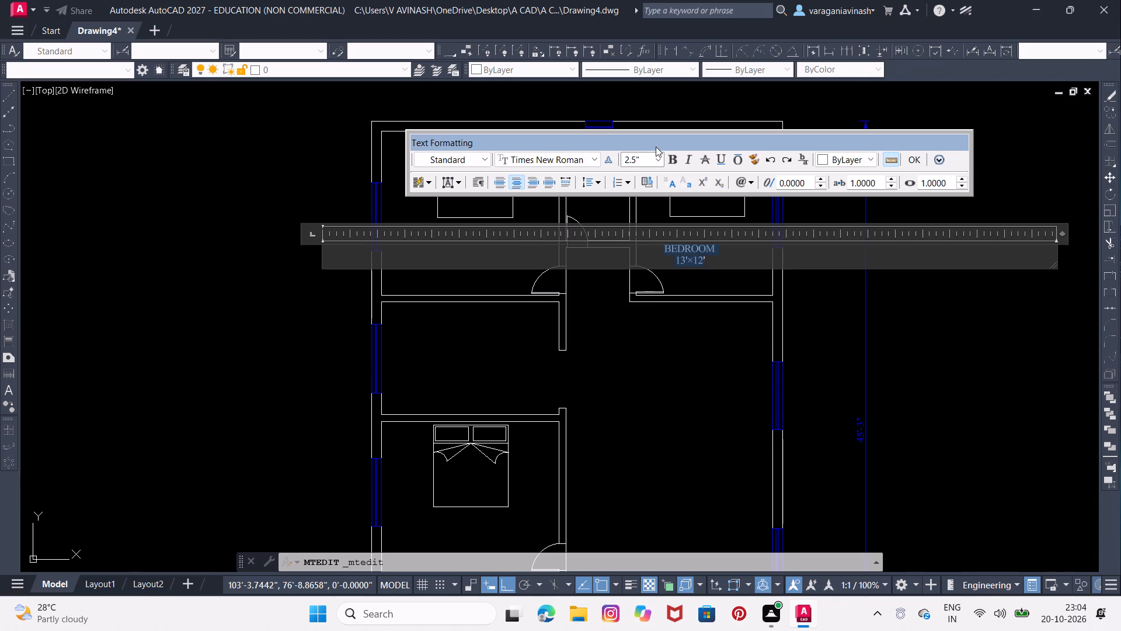
pyautogui.click(656, 159)
pyautogui.write("5'")
pyautogui.press('Return')
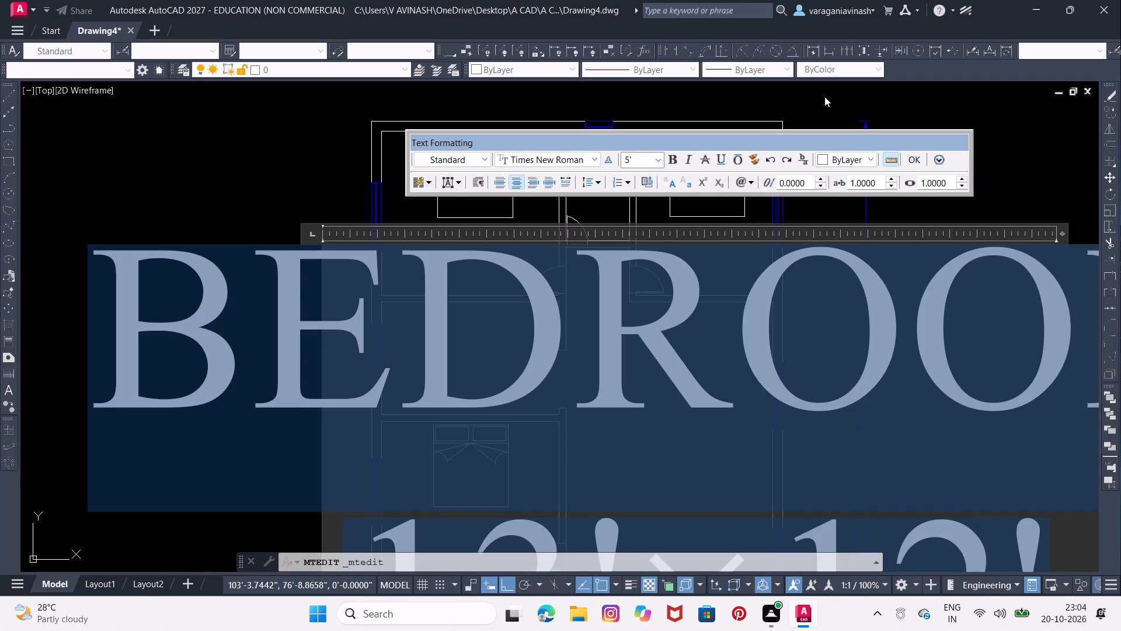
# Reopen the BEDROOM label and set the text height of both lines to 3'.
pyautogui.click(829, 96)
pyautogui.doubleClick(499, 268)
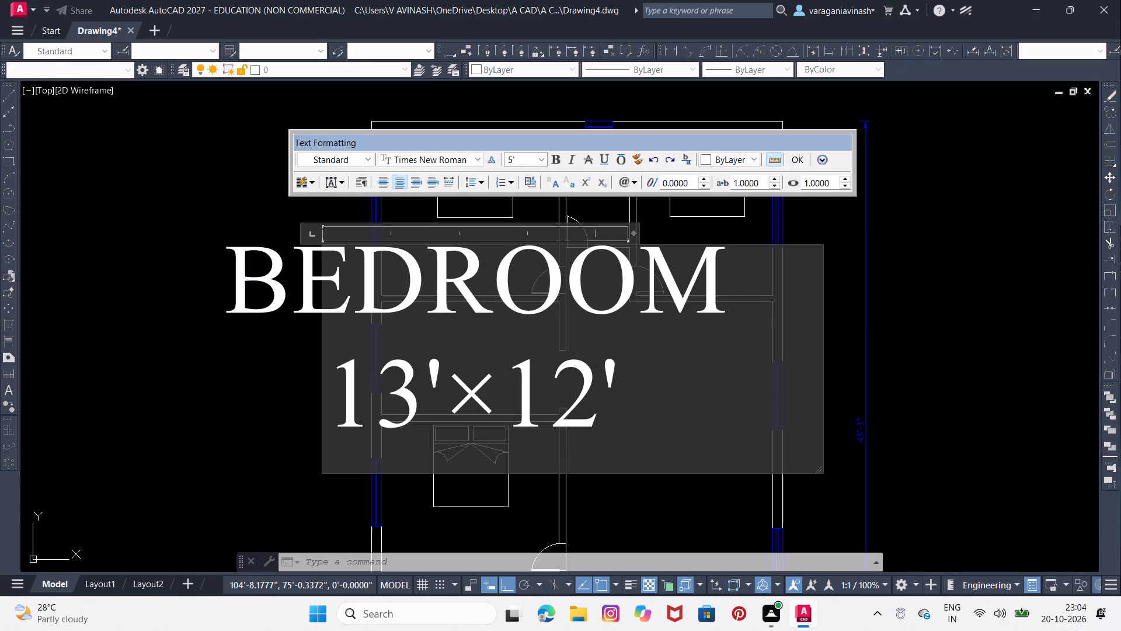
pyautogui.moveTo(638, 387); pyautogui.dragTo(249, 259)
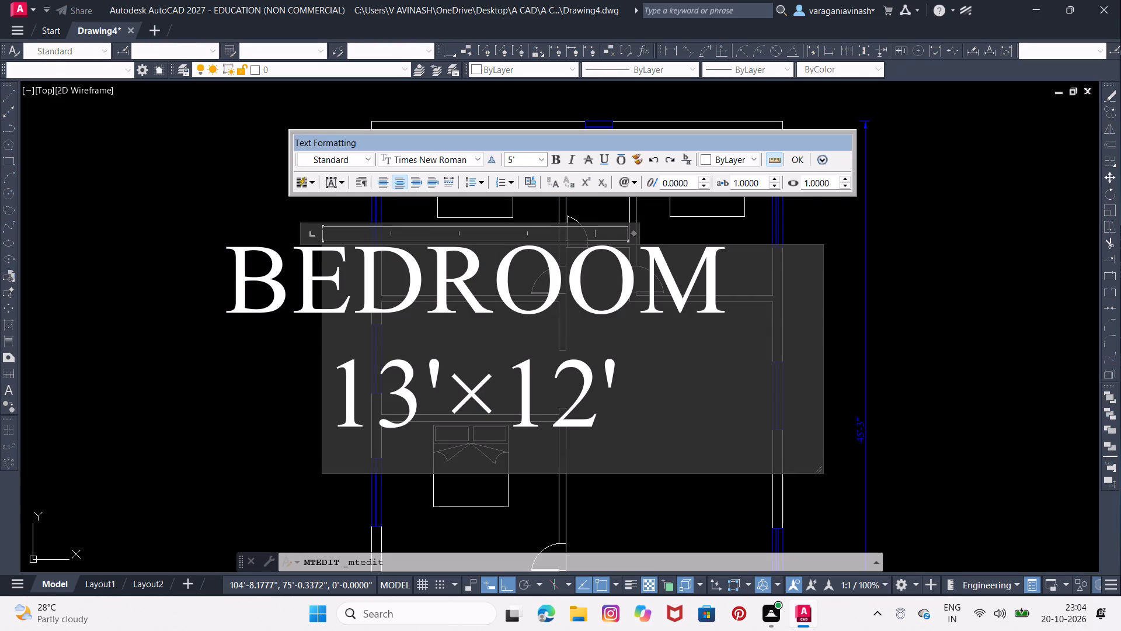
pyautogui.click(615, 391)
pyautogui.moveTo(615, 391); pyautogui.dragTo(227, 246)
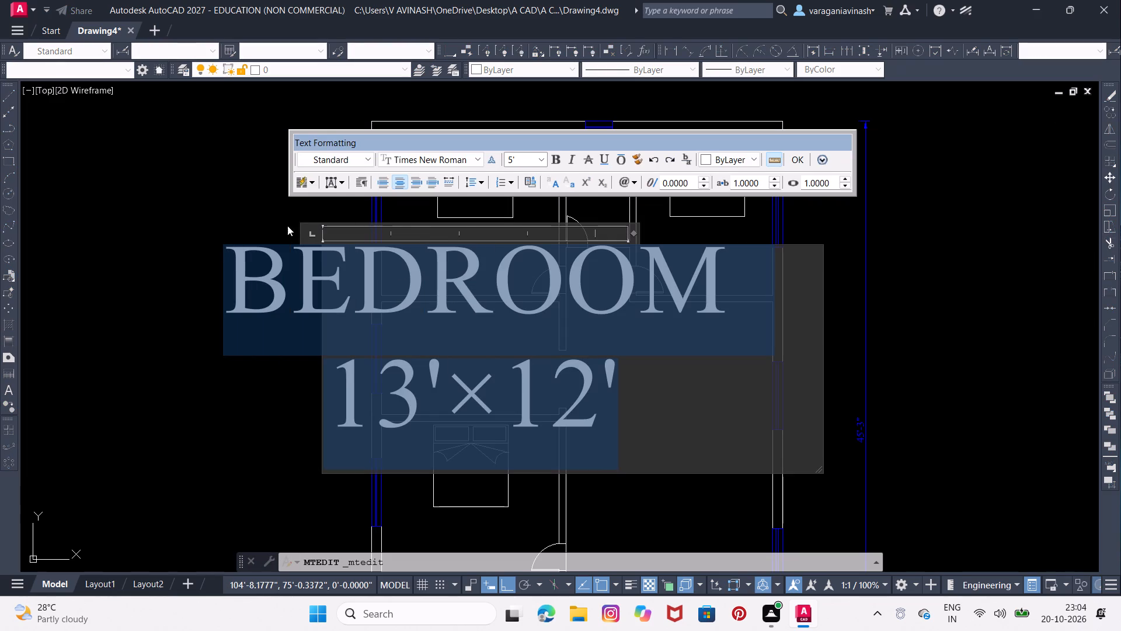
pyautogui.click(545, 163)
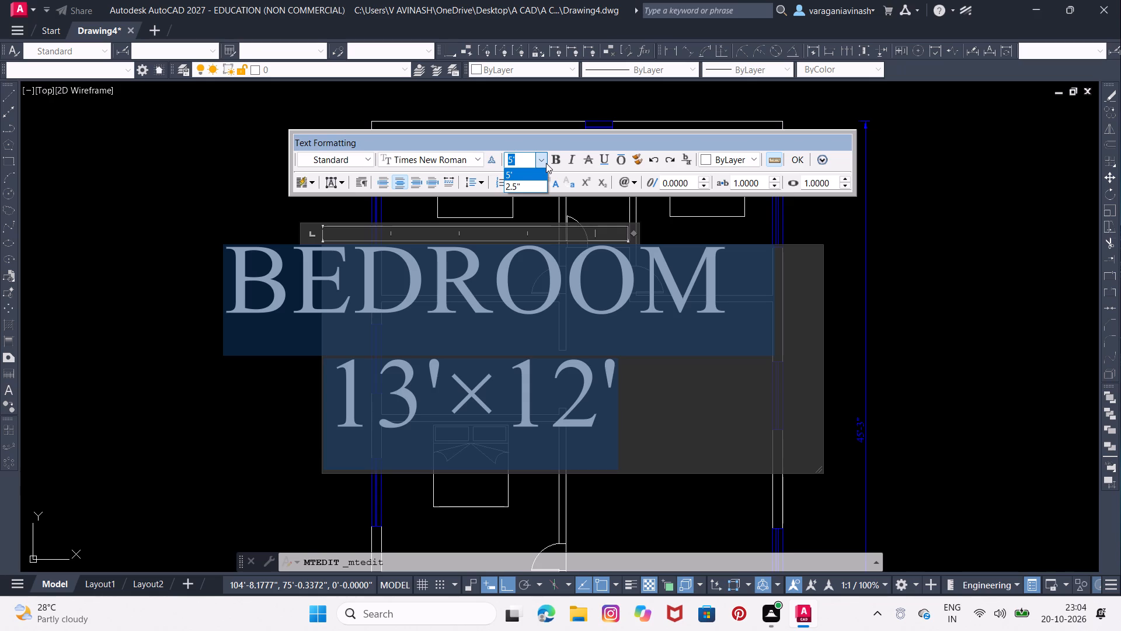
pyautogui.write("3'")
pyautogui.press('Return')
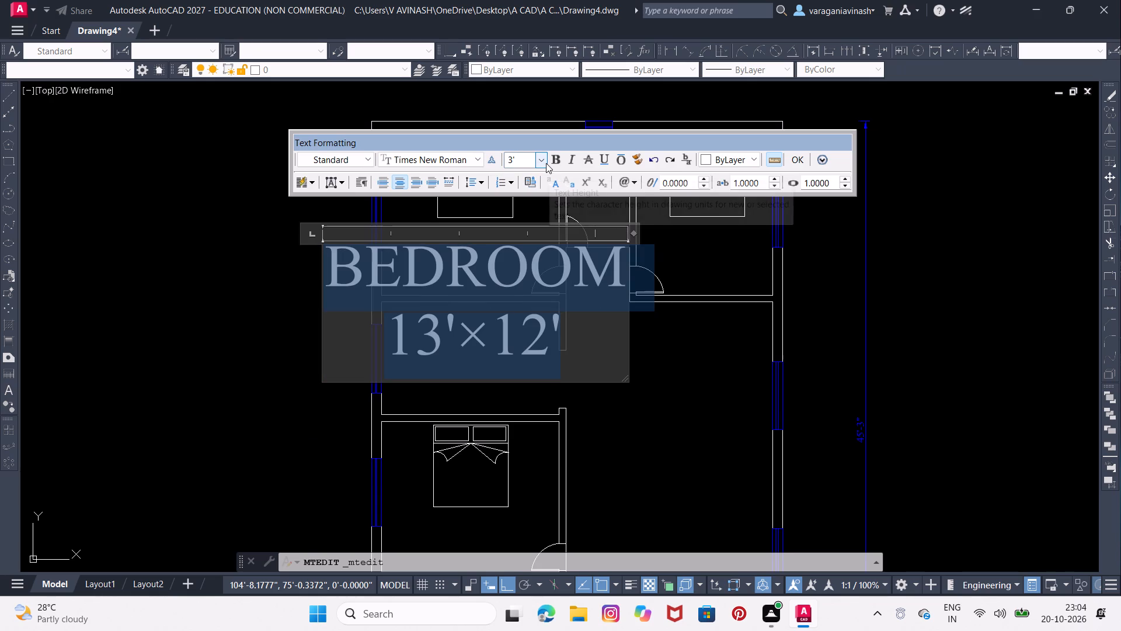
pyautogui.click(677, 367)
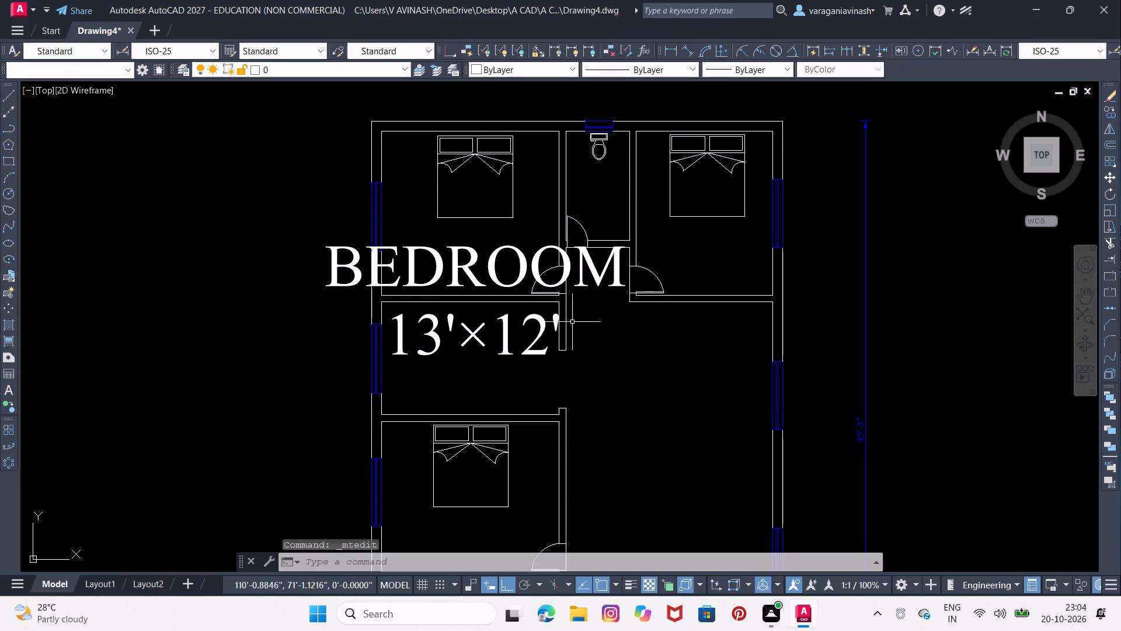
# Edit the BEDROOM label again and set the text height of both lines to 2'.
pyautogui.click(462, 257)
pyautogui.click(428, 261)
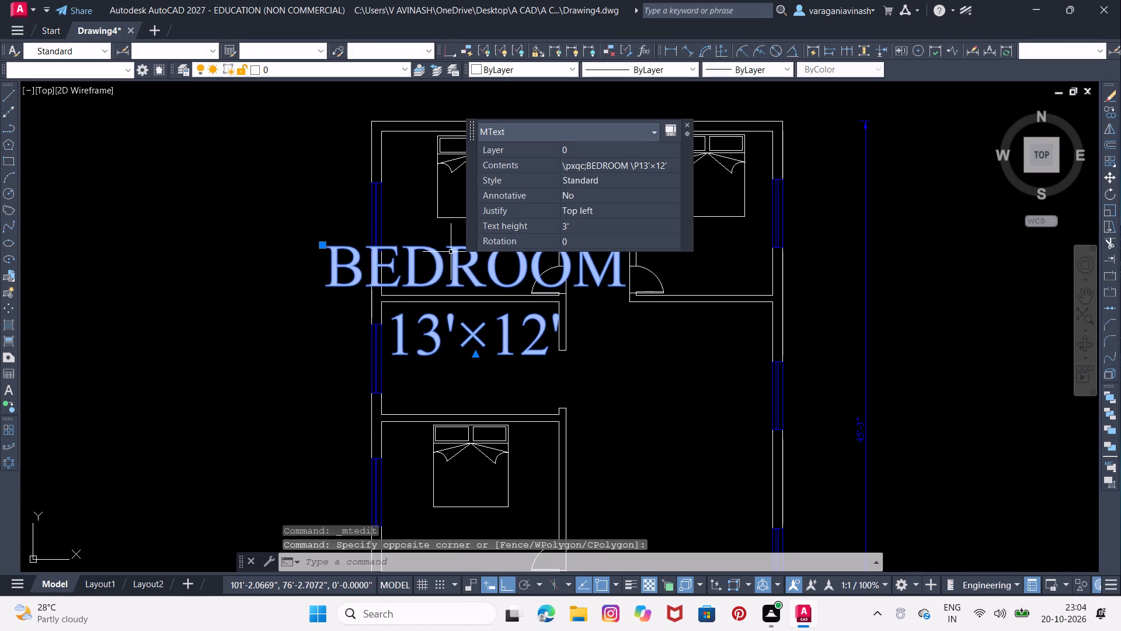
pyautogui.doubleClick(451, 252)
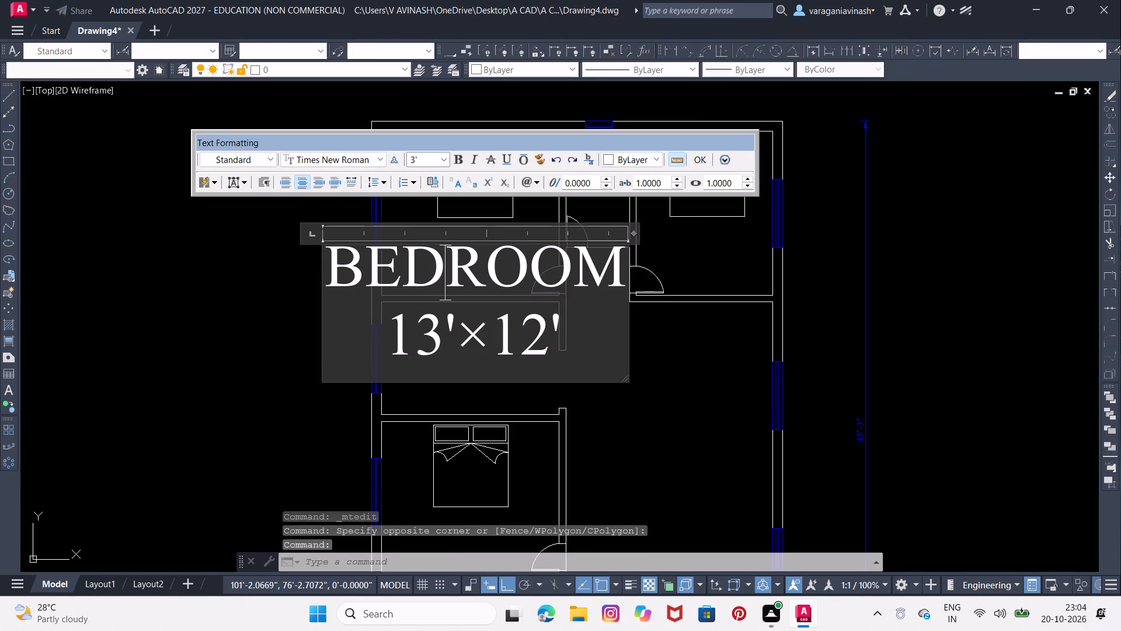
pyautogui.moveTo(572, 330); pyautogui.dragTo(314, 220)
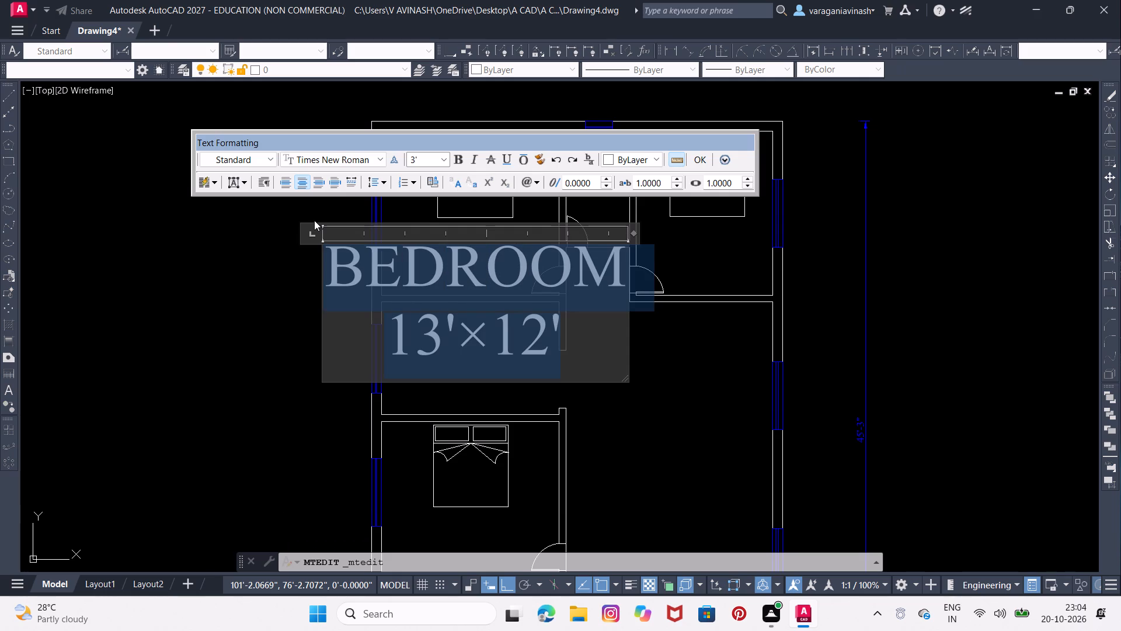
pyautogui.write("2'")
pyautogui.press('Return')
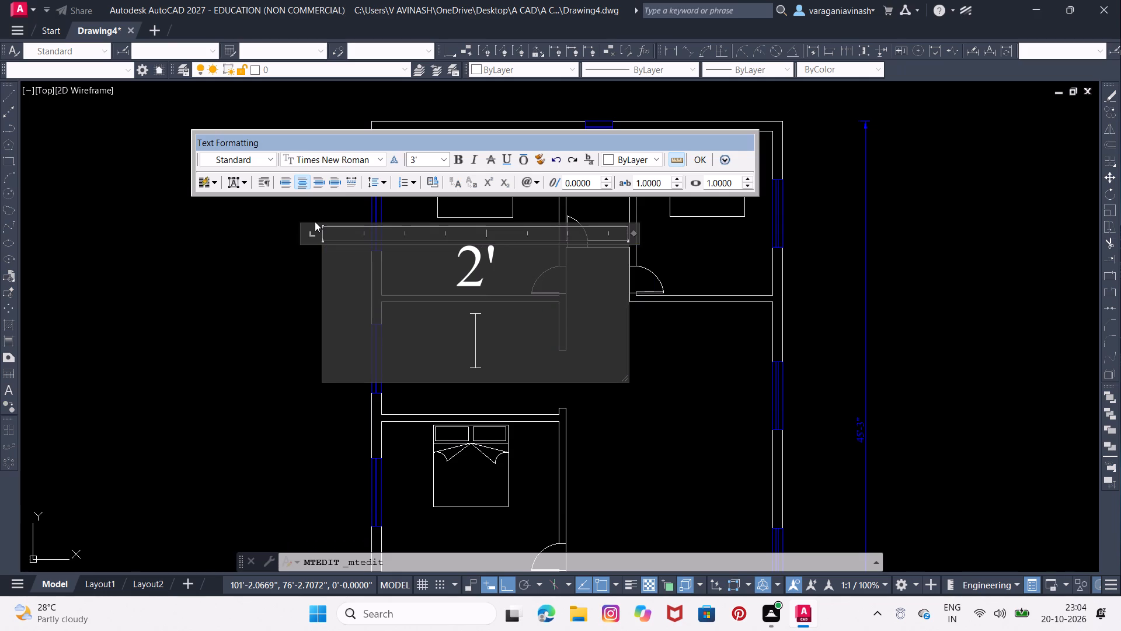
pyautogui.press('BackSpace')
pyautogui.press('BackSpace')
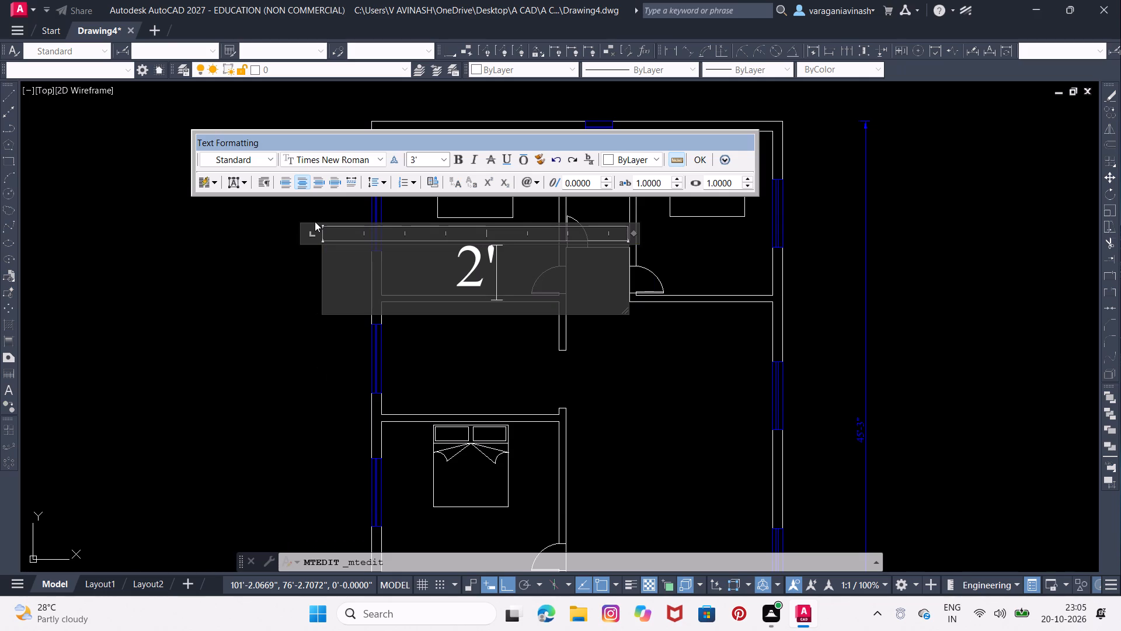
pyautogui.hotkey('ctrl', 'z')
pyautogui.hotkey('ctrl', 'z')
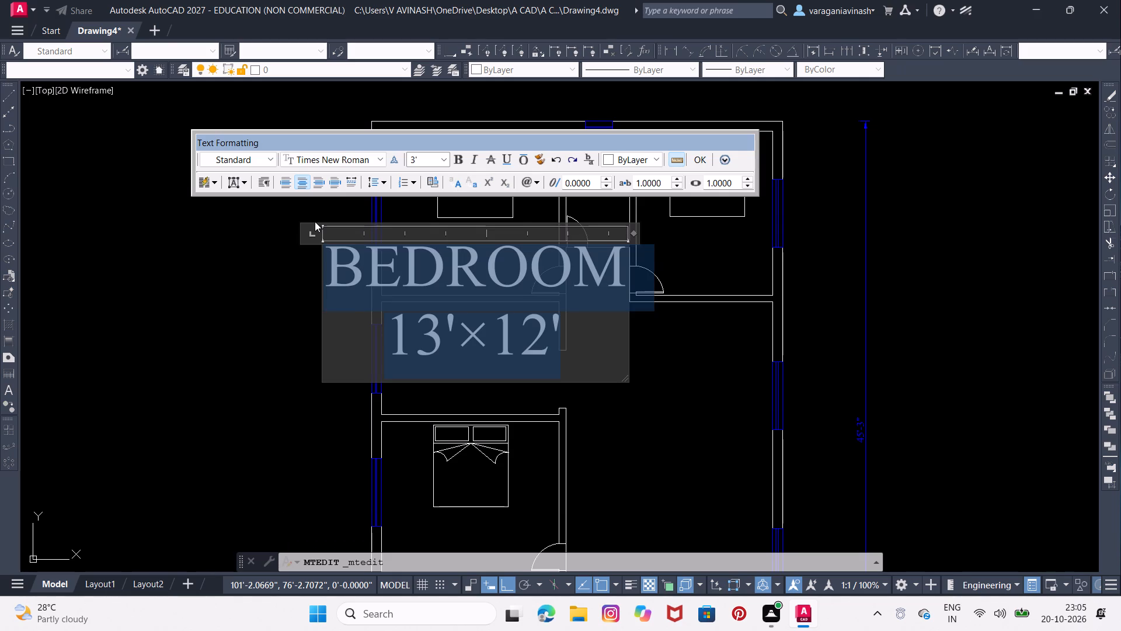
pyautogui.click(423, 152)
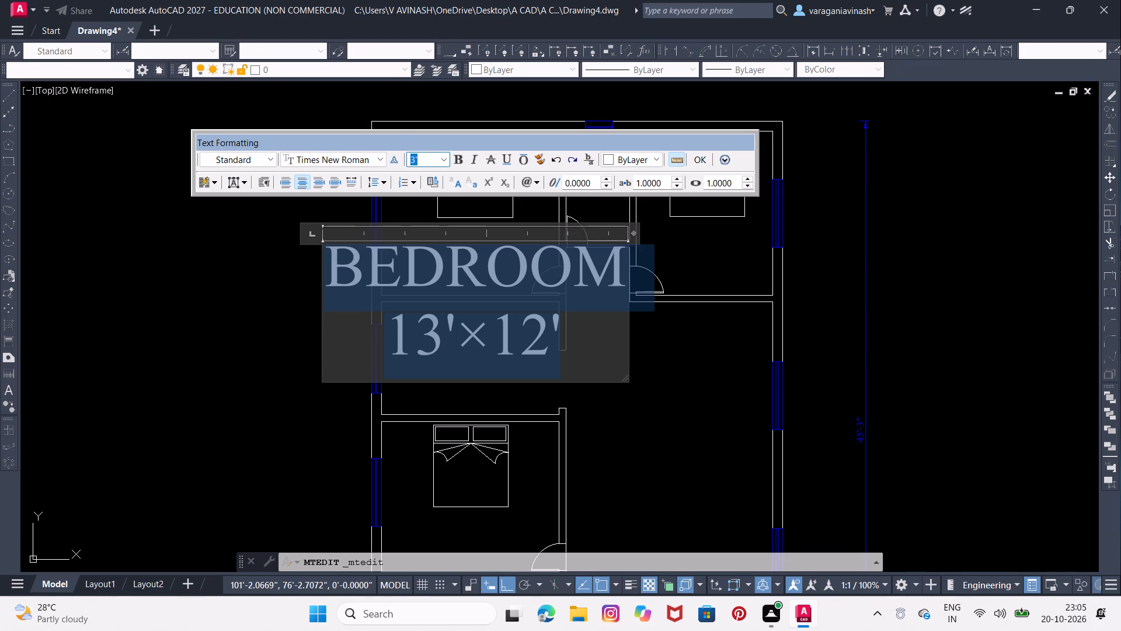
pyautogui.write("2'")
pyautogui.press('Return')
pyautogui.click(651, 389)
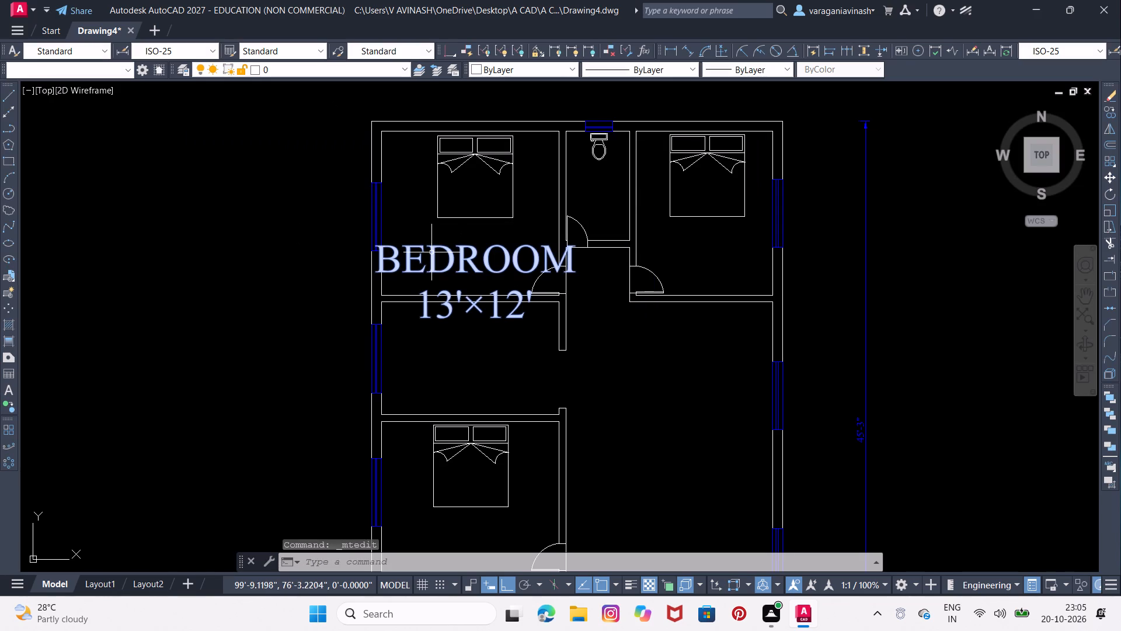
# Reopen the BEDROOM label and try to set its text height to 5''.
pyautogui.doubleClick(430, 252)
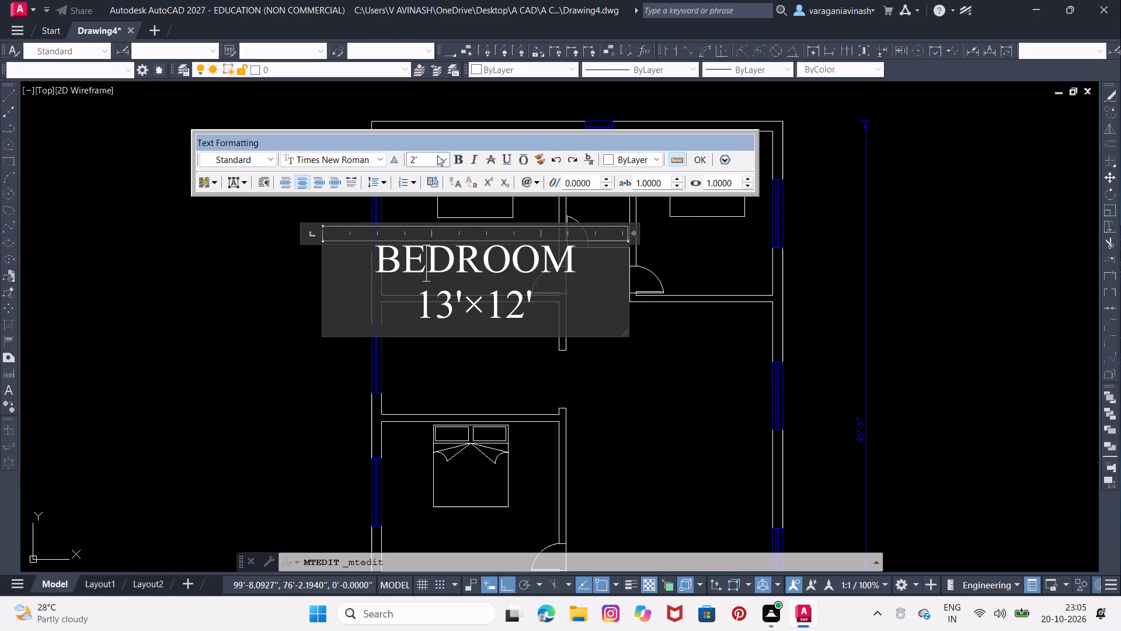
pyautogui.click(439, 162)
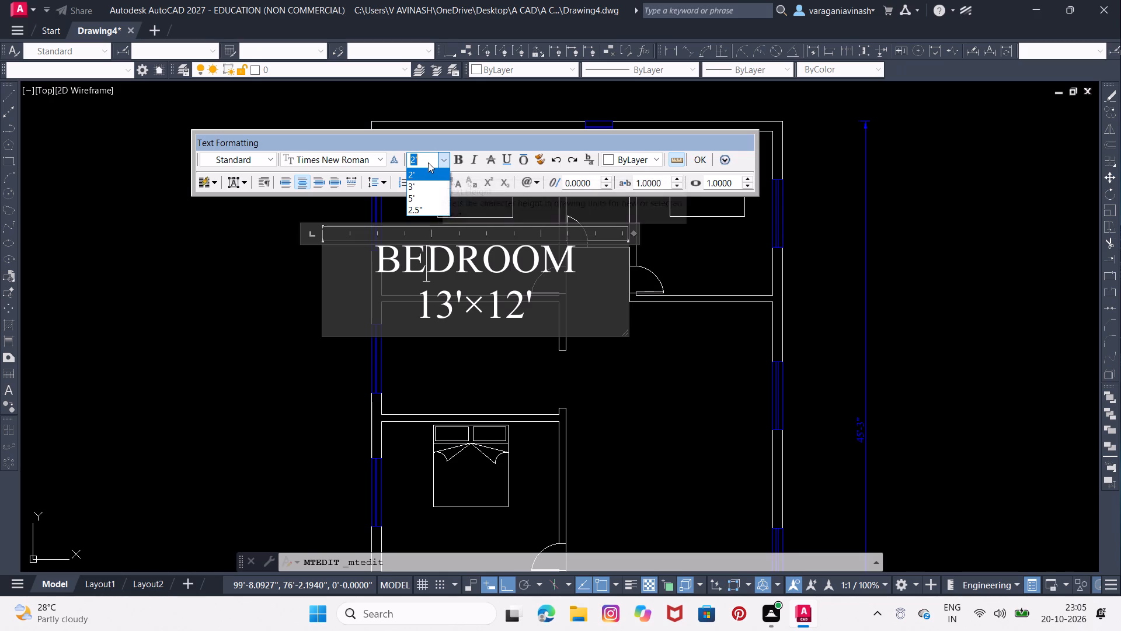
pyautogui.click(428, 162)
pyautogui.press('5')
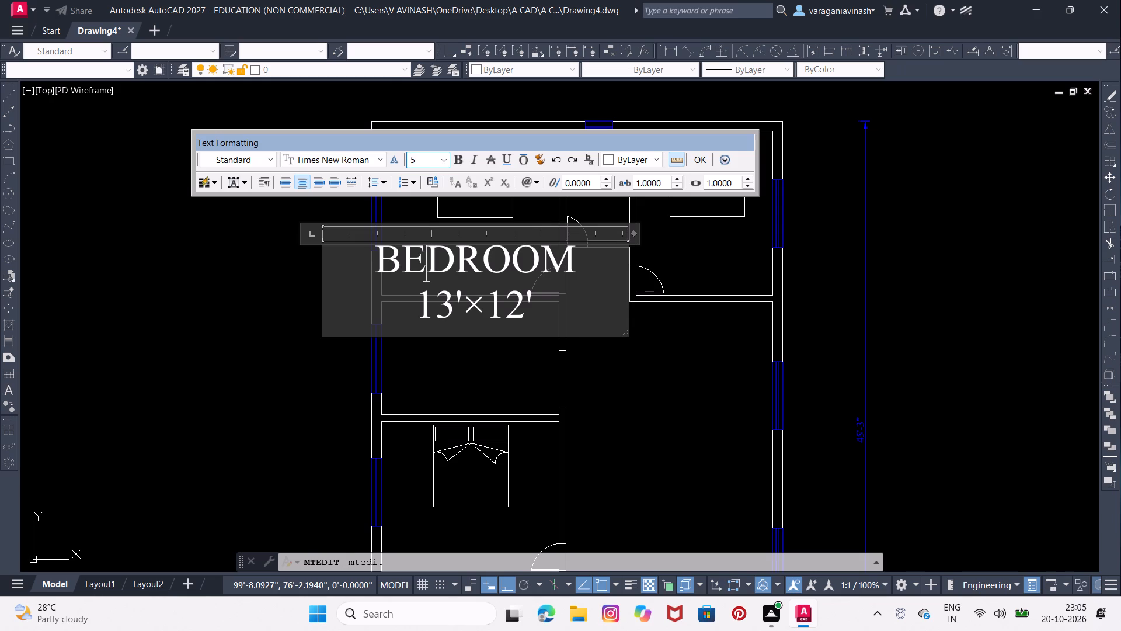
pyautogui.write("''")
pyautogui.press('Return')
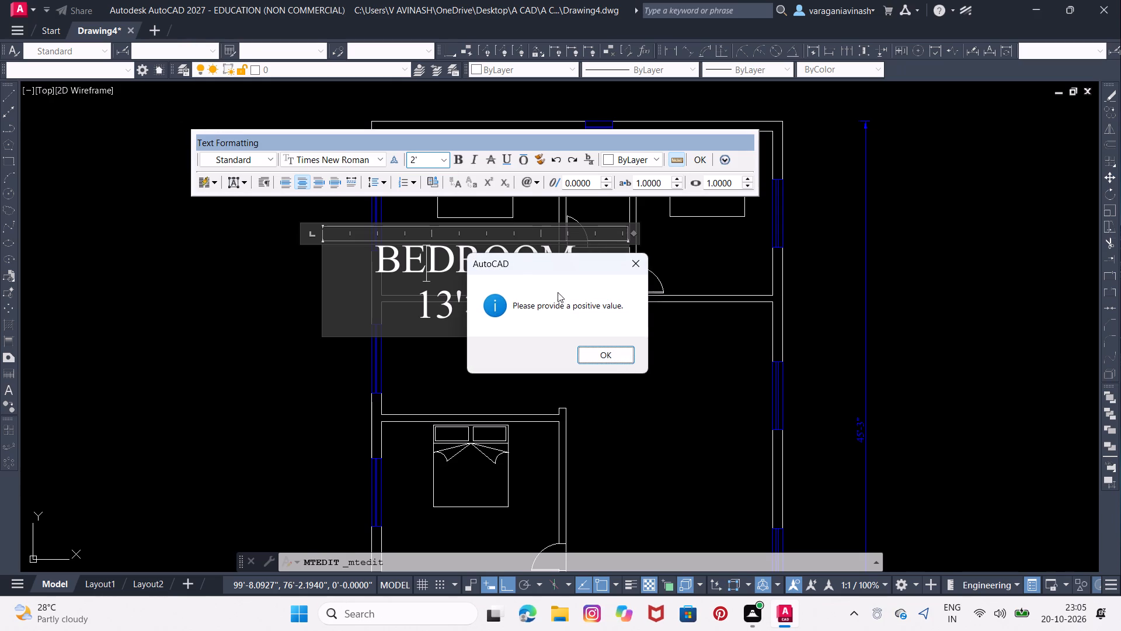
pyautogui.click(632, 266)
# Set the text height of both BEDROOM label lines to 0.5' and finish the text edit.
pyautogui.click(422, 158)
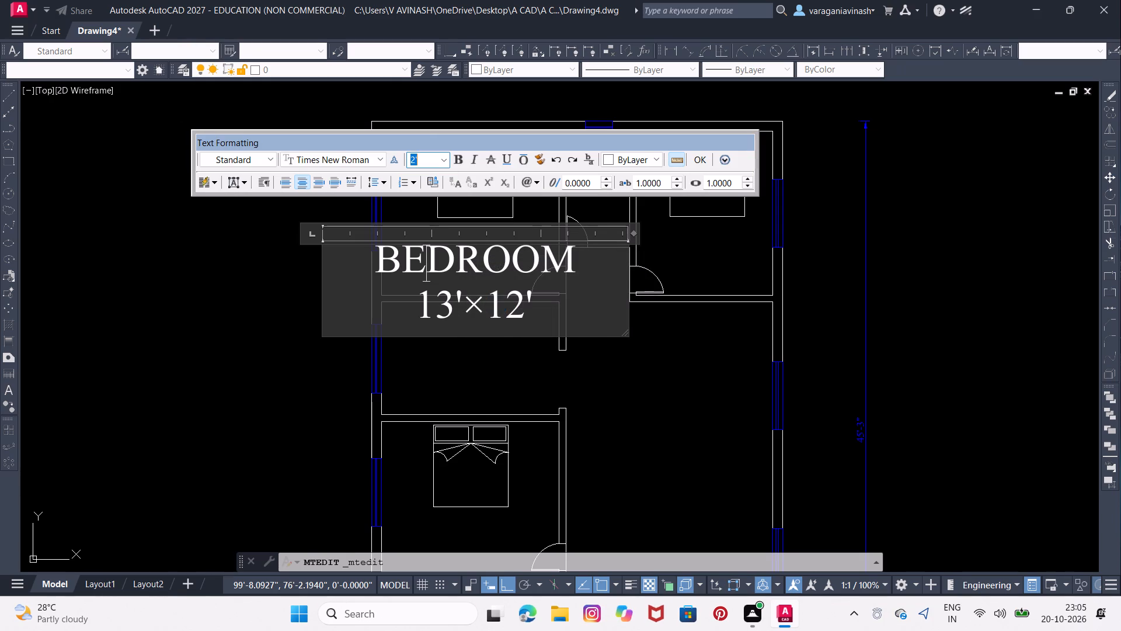
pyautogui.write("0.5'")
pyautogui.press('Return')
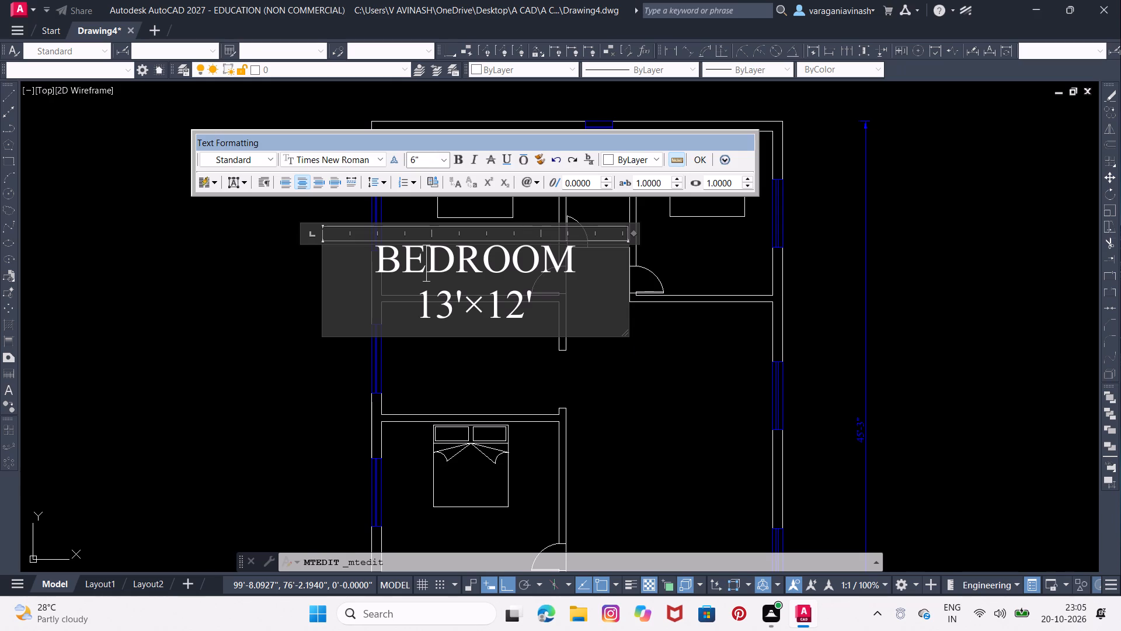
pyautogui.moveTo(546, 307); pyautogui.dragTo(335, 229)
pyautogui.click(420, 161)
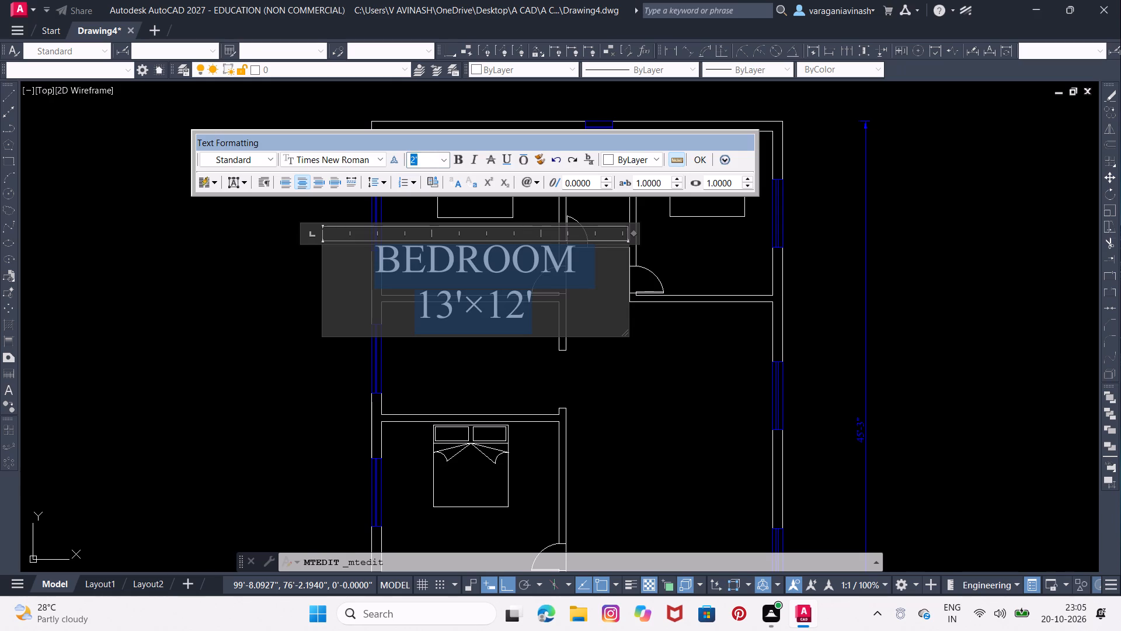
pyautogui.write("0.5'")
pyautogui.press('Return')
pyautogui.click(510, 362)
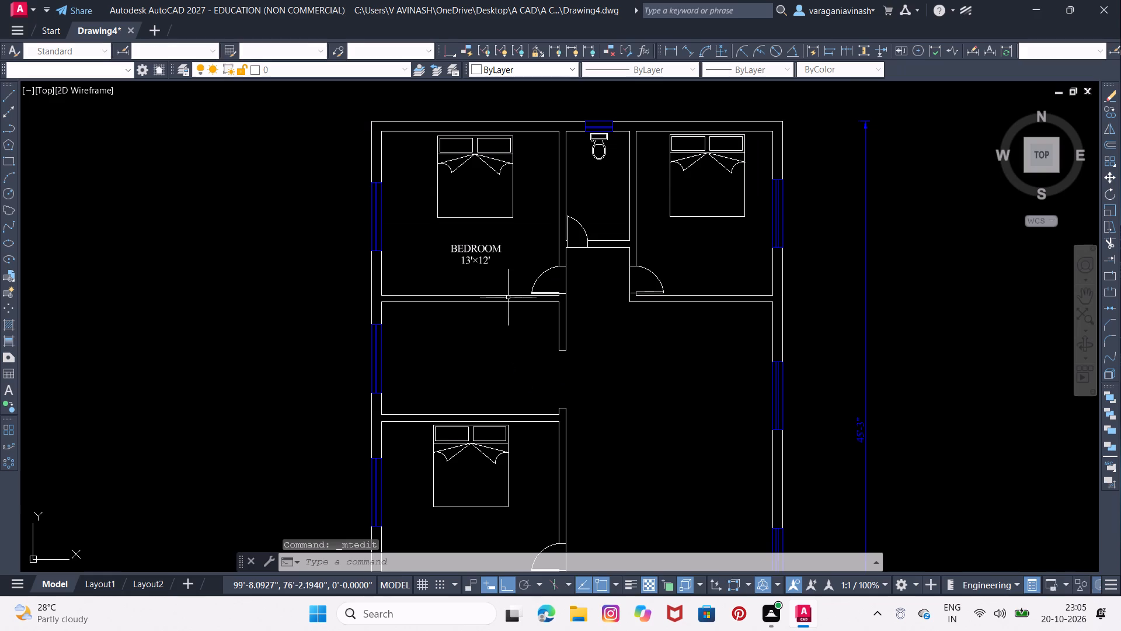
# Copy the BEDROOM 13'×12' label into the northeast bedroom, just south of the bed.
pyautogui.scroll(-1, 546, 254)
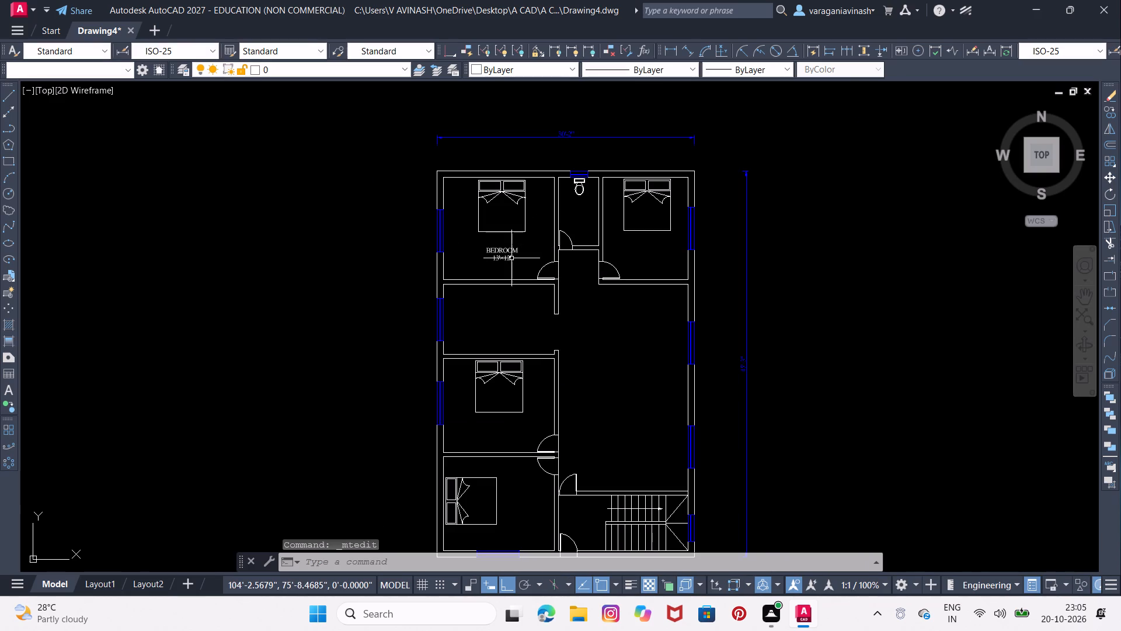
pyautogui.scroll(1, 501, 252)
pyautogui.click(500, 252)
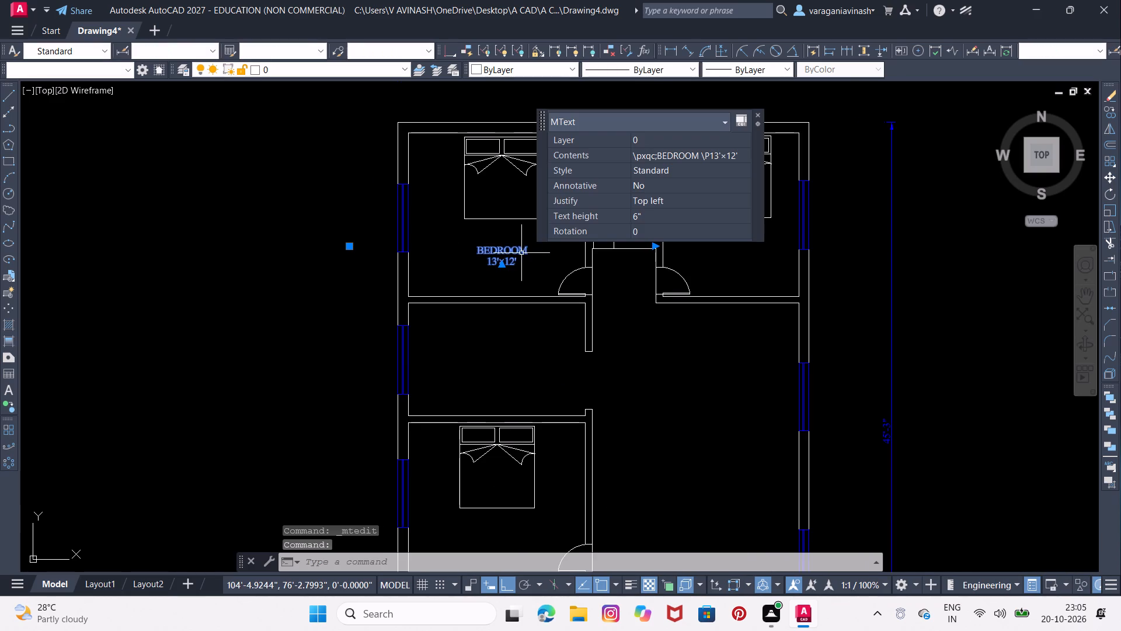
pyautogui.moveTo(521, 251); pyautogui.dragTo(745, 255, button='right')
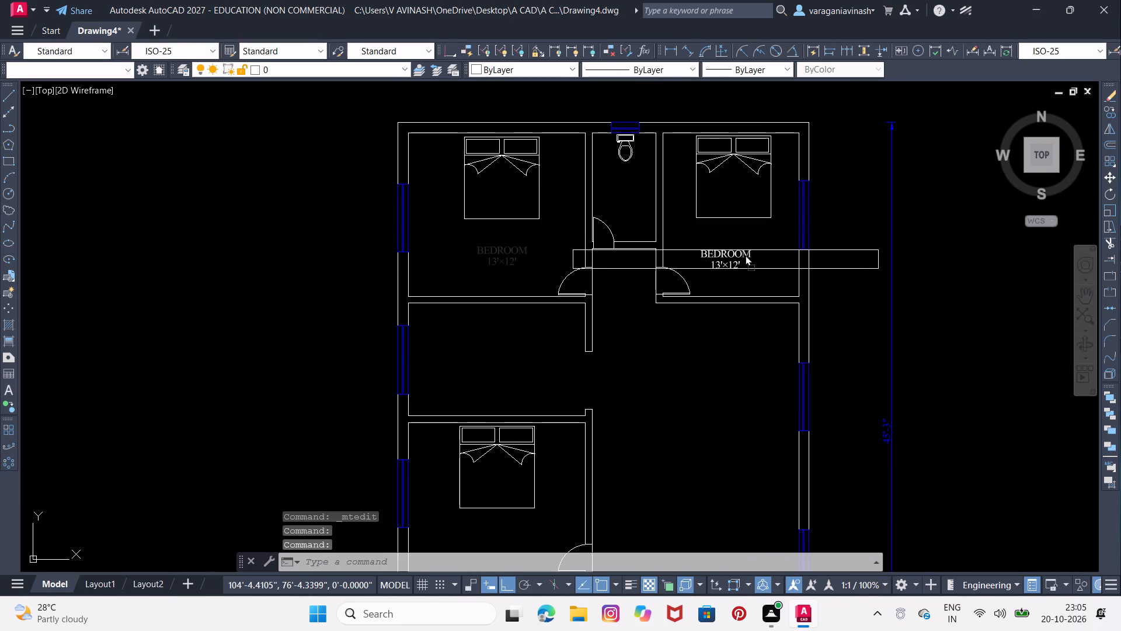
pyautogui.moveTo(745, 255); pyautogui.dragTo(752, 252, button='right')
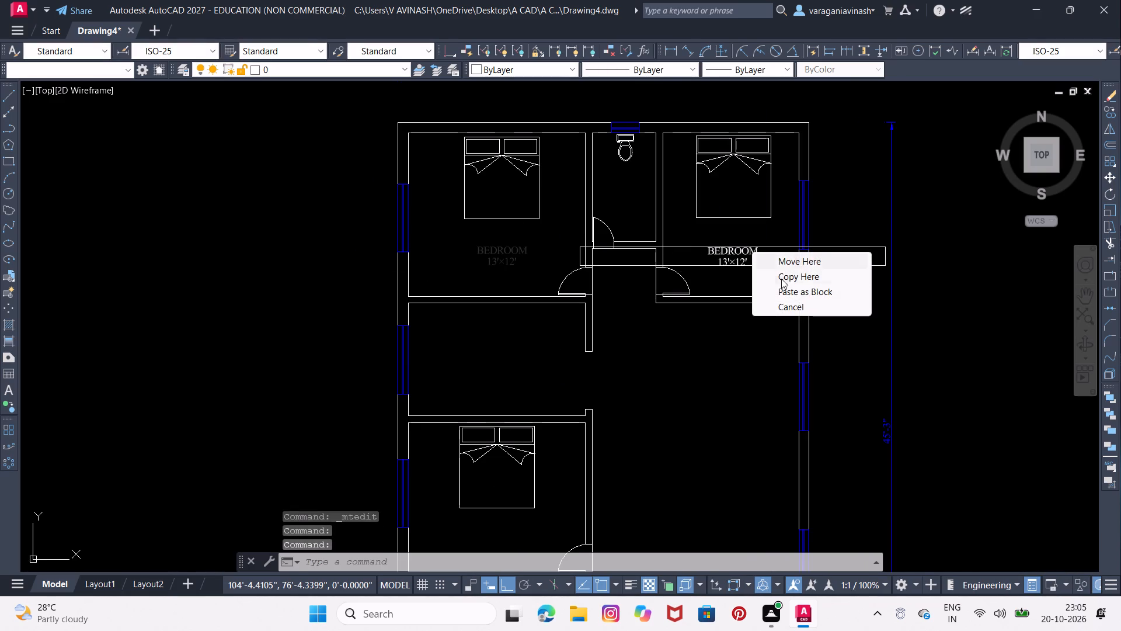
pyautogui.click(781, 279)
# Change the size line of the northeast bedroom's label to 10'×12'.
pyautogui.doubleClick(727, 257)
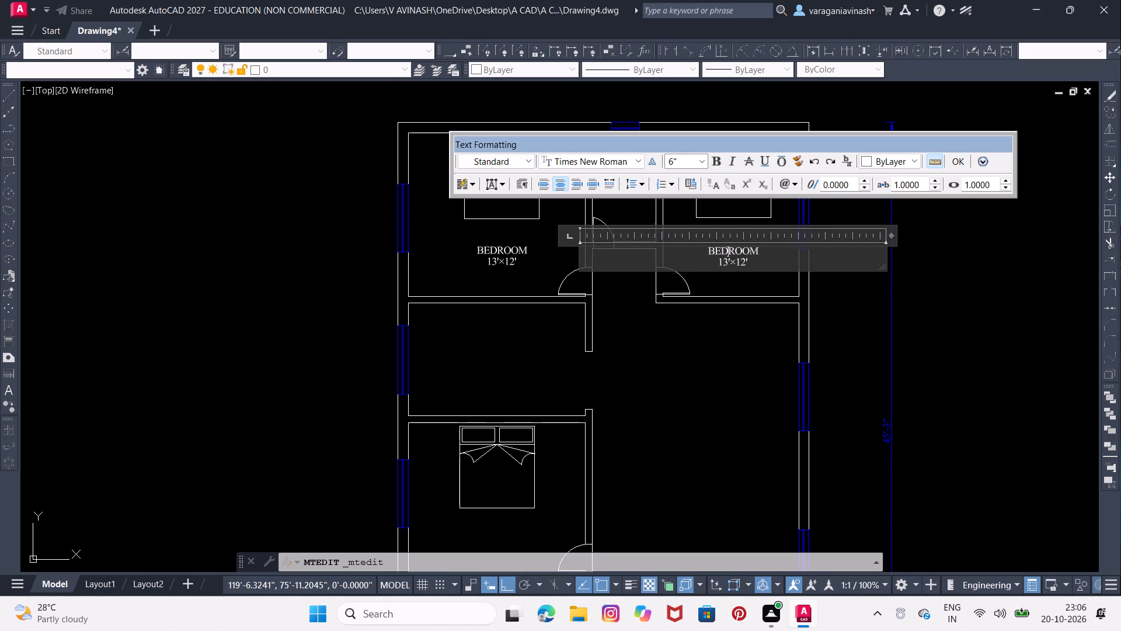
pyautogui.moveTo(755, 262); pyautogui.dragTo(722, 266)
pyautogui.moveTo(722, 266); pyautogui.dragTo(719, 265)
pyautogui.click(759, 264)
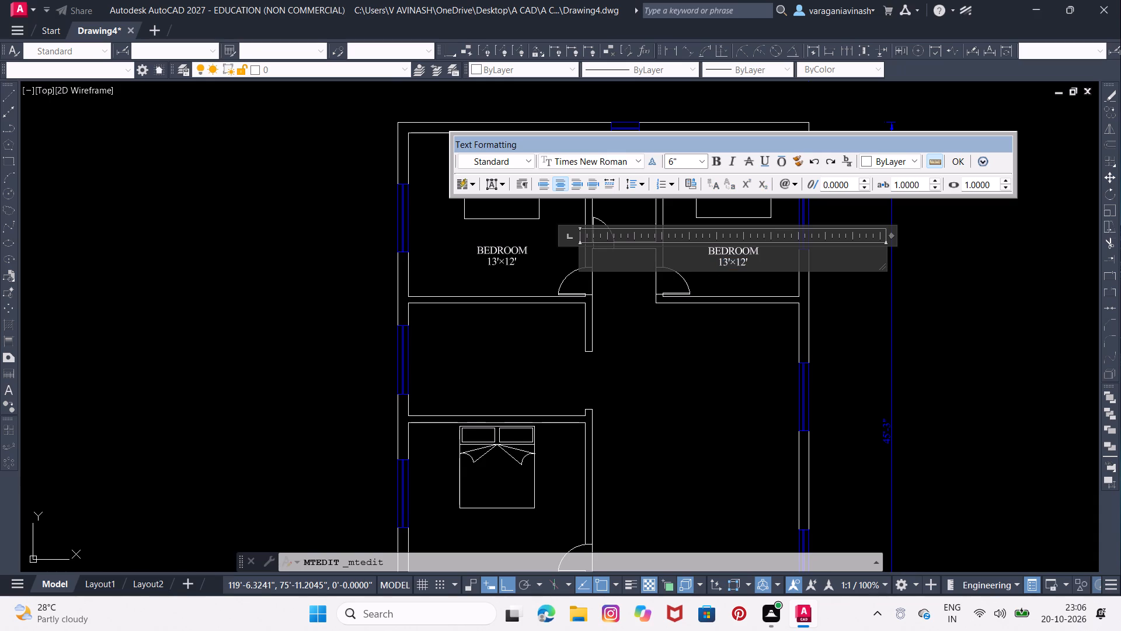
pyautogui.click(726, 261)
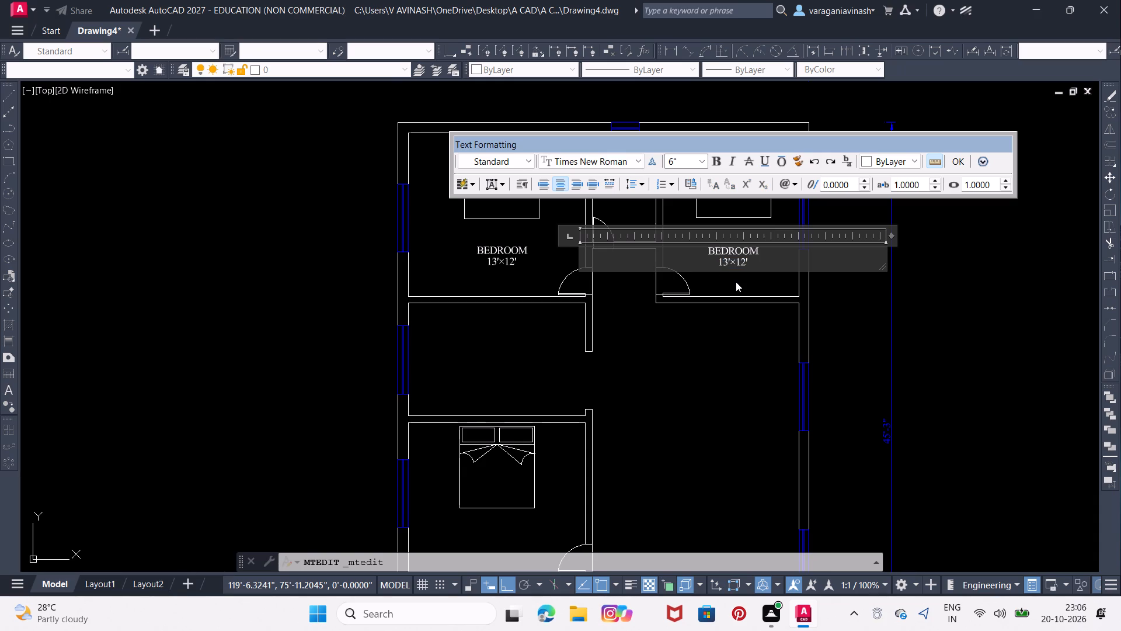
pyautogui.press('BackSpace')
pyautogui.press('0')
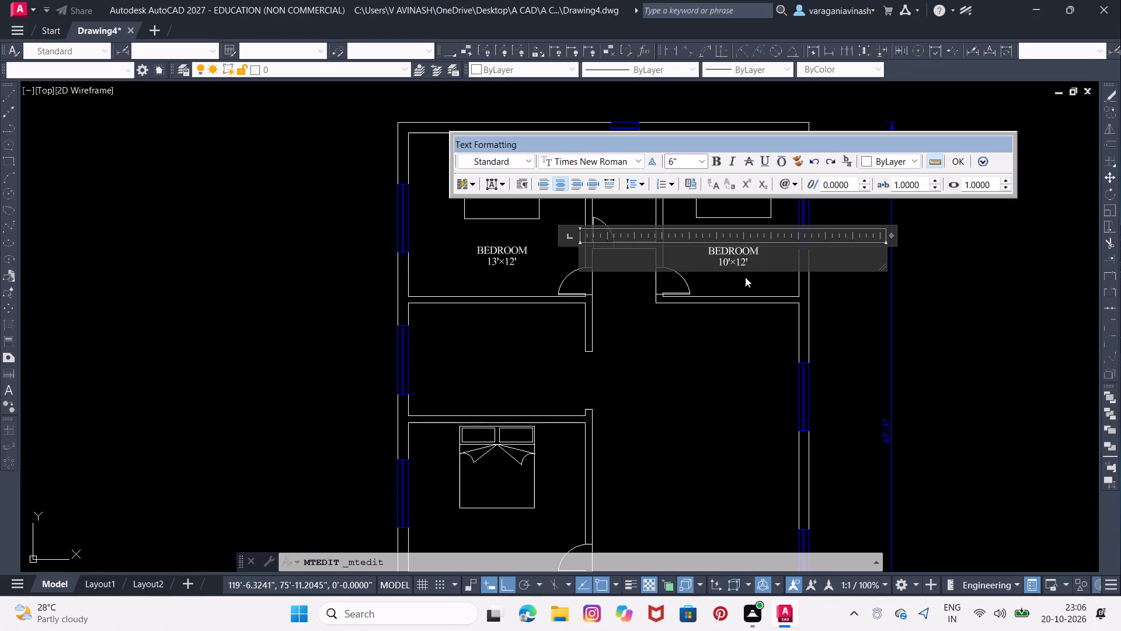
pyautogui.click(748, 286)
# Copy the northeast bedroom's BEDROOM 10'×12' label into the toilet between the two north bedrooms.
pyautogui.click(727, 249)
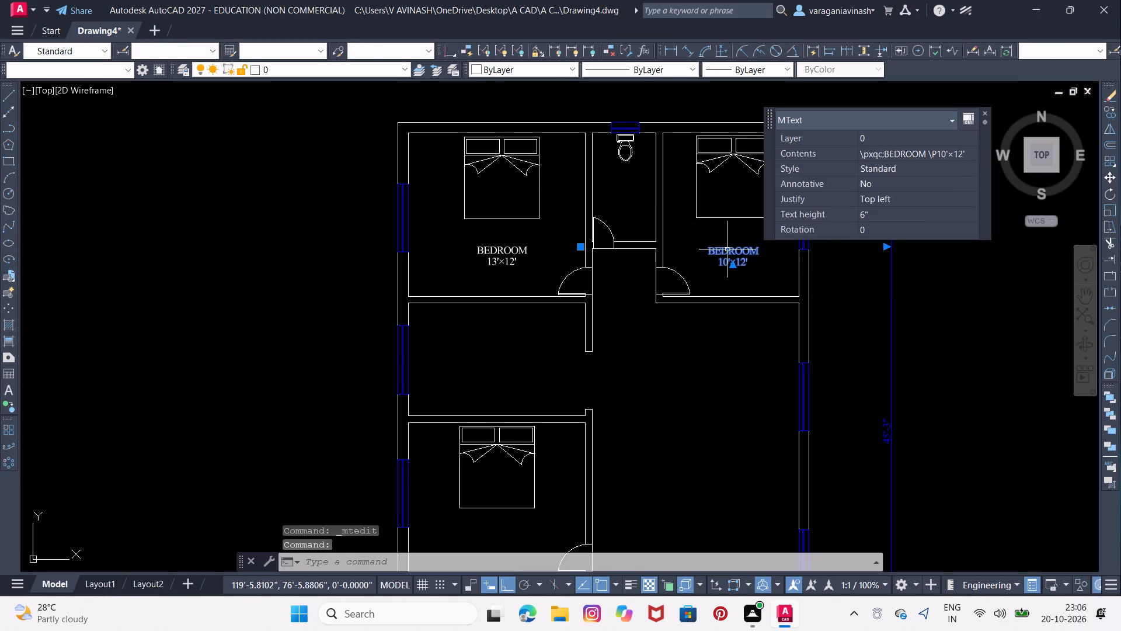
pyautogui.moveTo(727, 249); pyautogui.dragTo(615, 199, button='right')
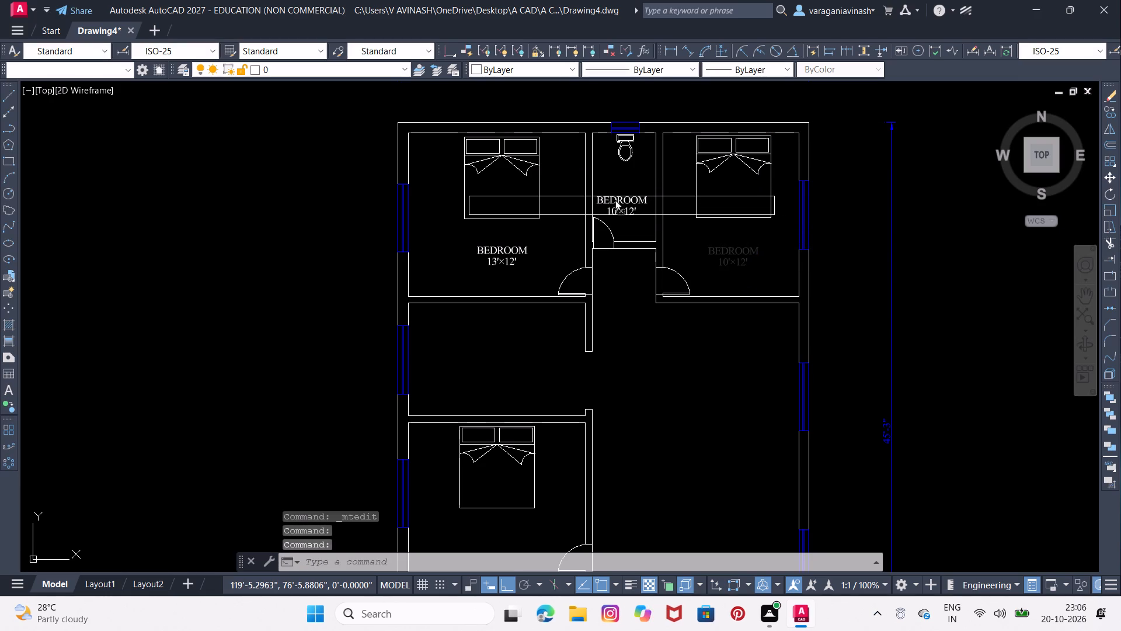
pyautogui.moveTo(615, 199); pyautogui.dragTo(618, 203, button='right')
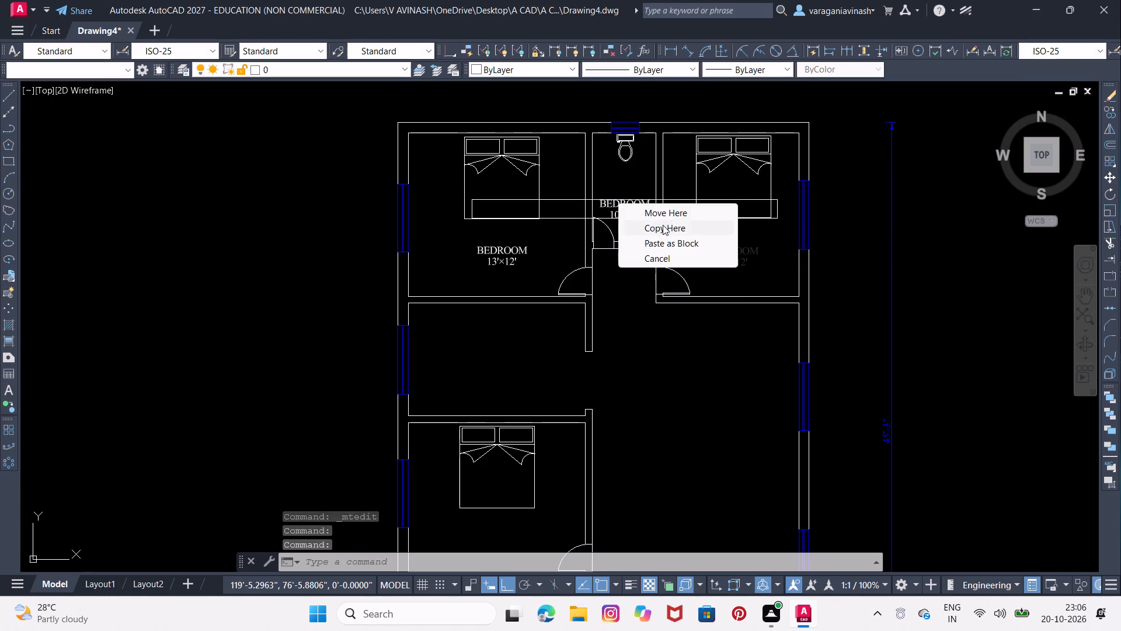
pyautogui.click(663, 225)
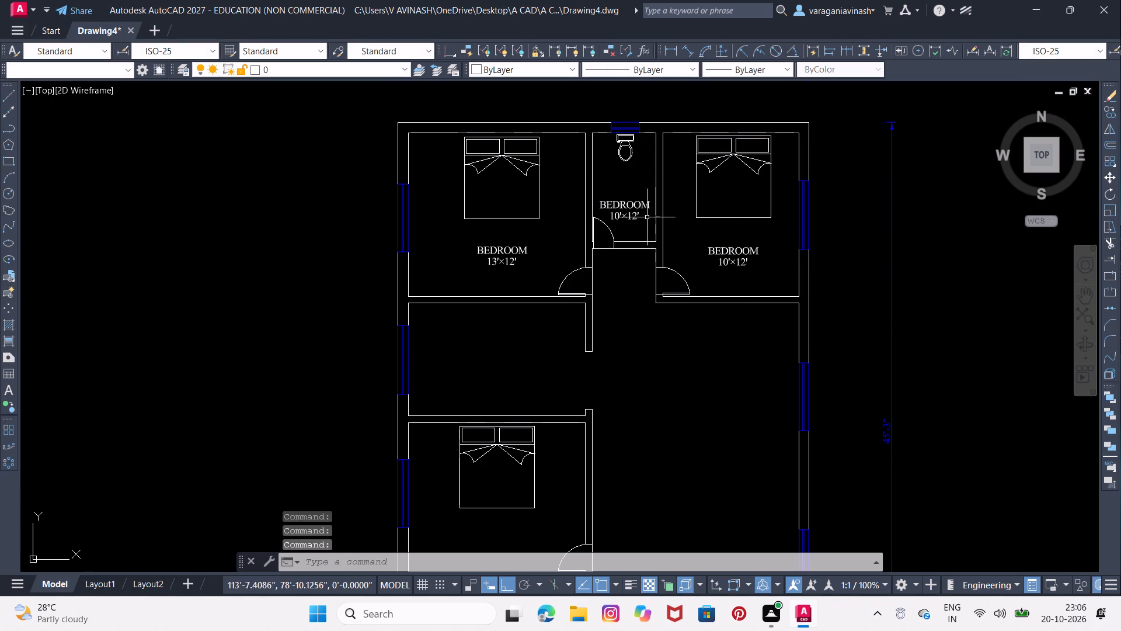
# Replace the copied label's text in the toilet with TOILET and start a second line.
pyautogui.doubleClick(631, 216)
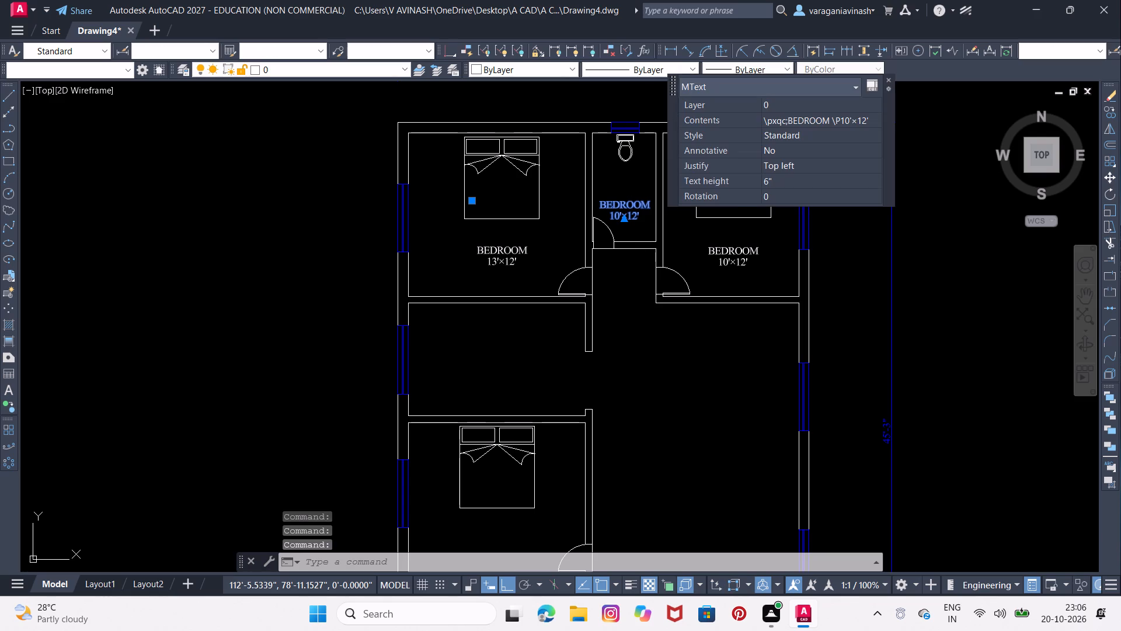
pyautogui.moveTo(653, 219); pyautogui.dragTo(595, 200)
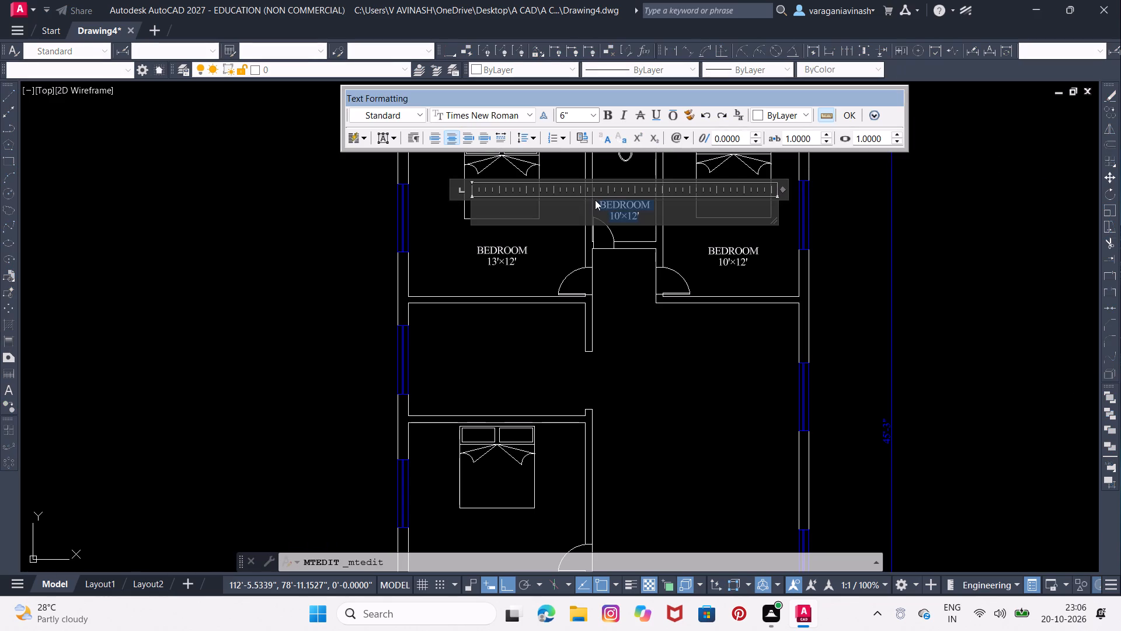
pyautogui.write('TOILET')
pyautogui.press('Return')
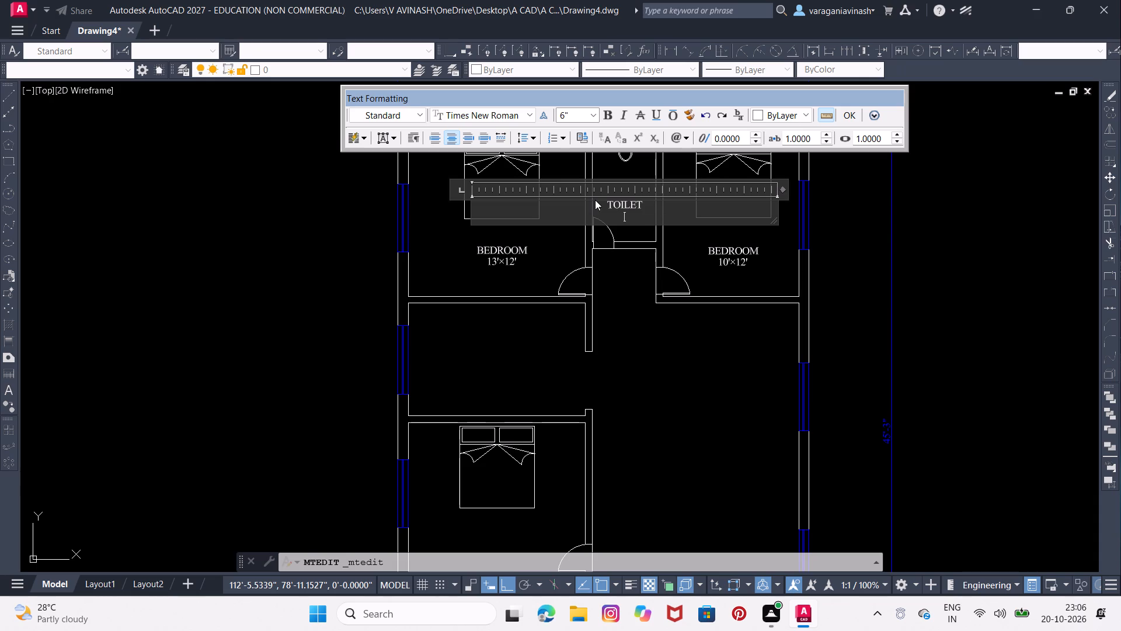
# Enter 4'8''×8' as the size line of the TOILET label and finish the text edit.
pyautogui.write("4'")
pyautogui.write("8''")
pyautogui.hotkey('alt', '0')
pyautogui.hotkey('alt', '2')
pyautogui.hotkey('alt', '1')
pyautogui.hotkey('alt', '5')
pyautogui.press('BackSpace')
pyautogui.click(632, 201)
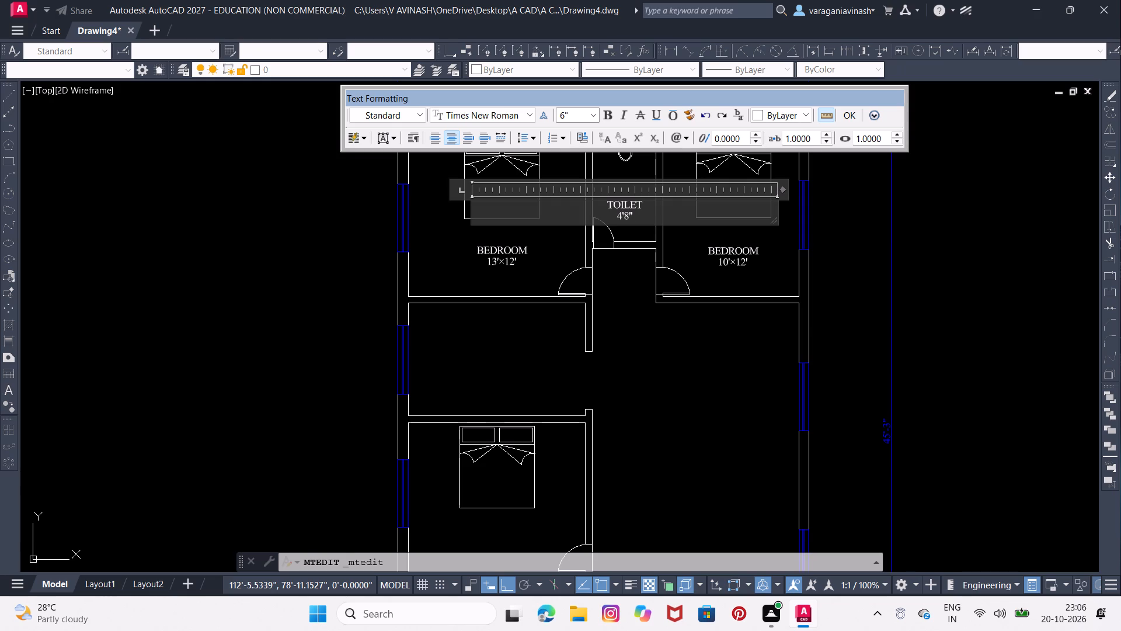
pyautogui.click(636, 214)
pyautogui.hotkey('alt', '0')
pyautogui.hotkey('alt', '2')
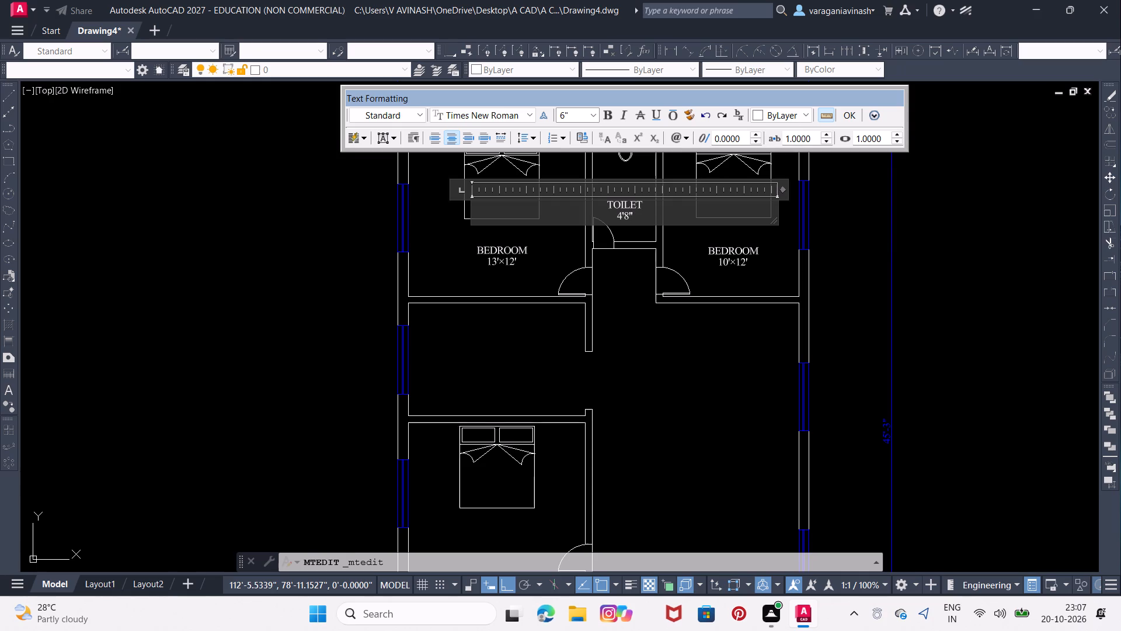
pyautogui.hotkey('alt', '1')
pyautogui.hotkey('alt', 'space')
pyautogui.hotkey('alt', '5')
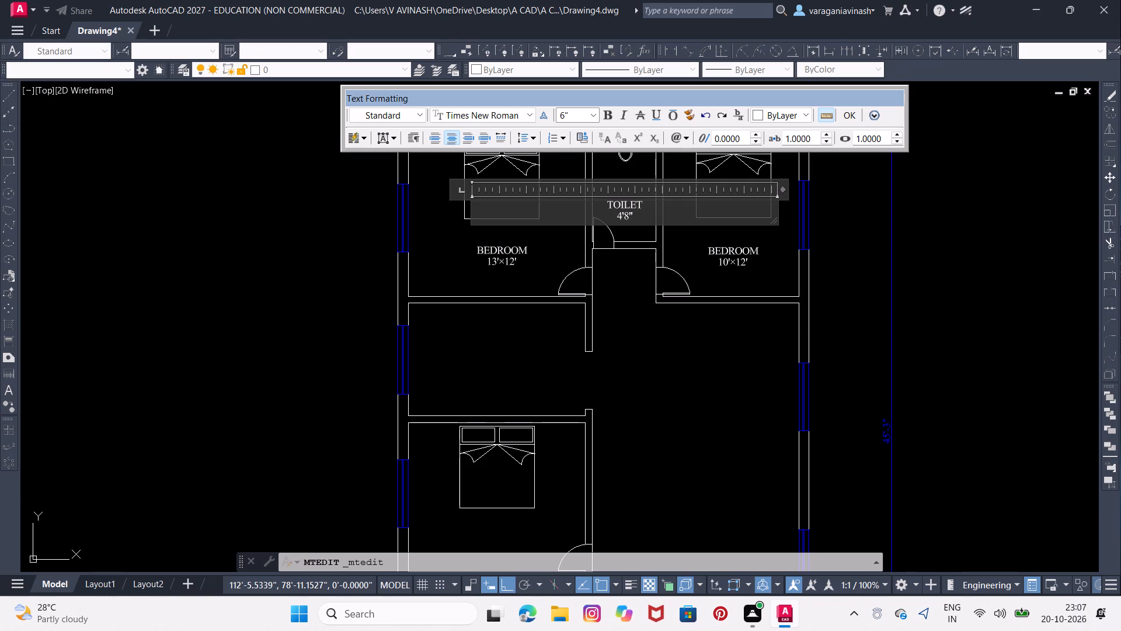
pyautogui.hotkey('alt', '0')
pyautogui.hotkey('alt', '2')
pyautogui.hotkey('alt', '1')
pyautogui.hotkey('alt', '5')
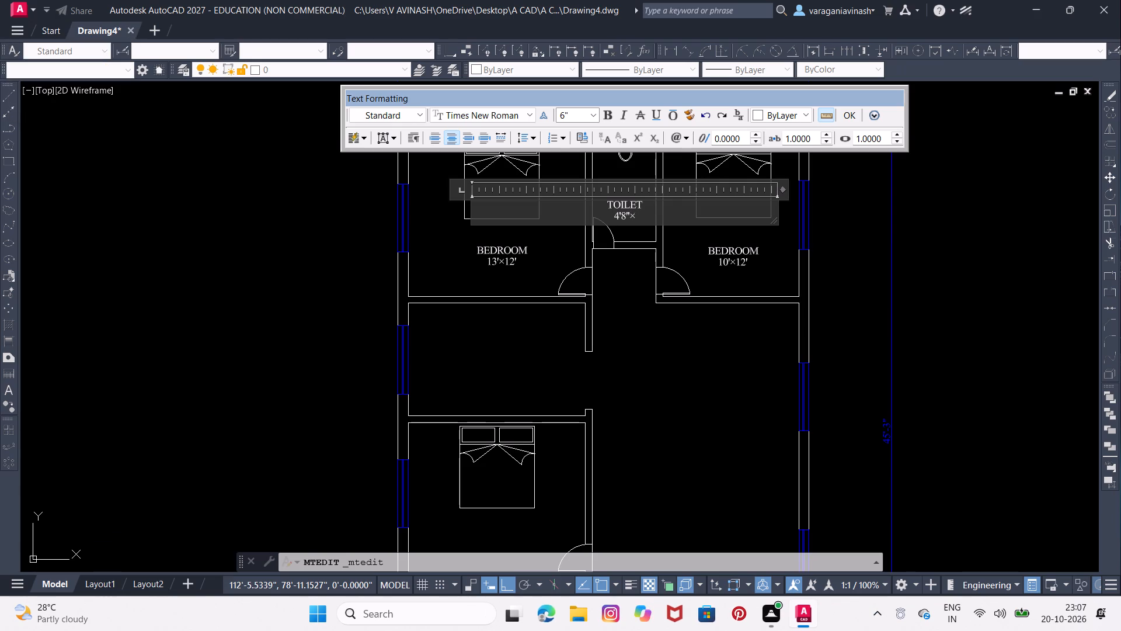
pyautogui.write("8'")
pyautogui.click(628, 269)
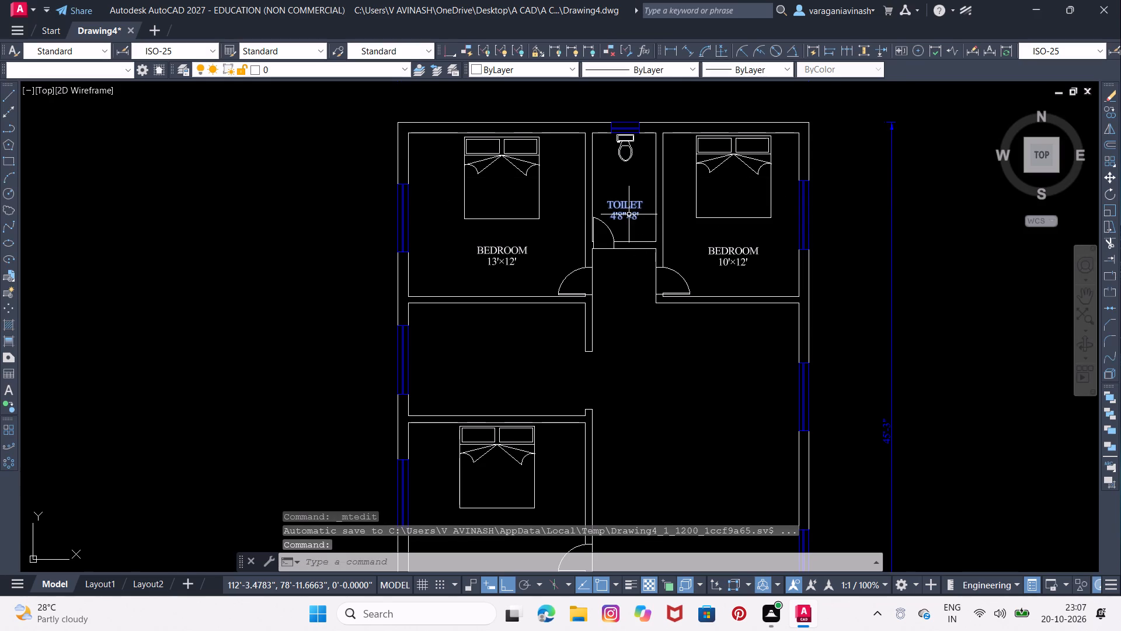
# Copy the TOILET label into the west room directly south of the northwest bedroom.
pyautogui.click(627, 214)
pyautogui.moveTo(627, 214); pyautogui.dragTo(510, 373, button='right')
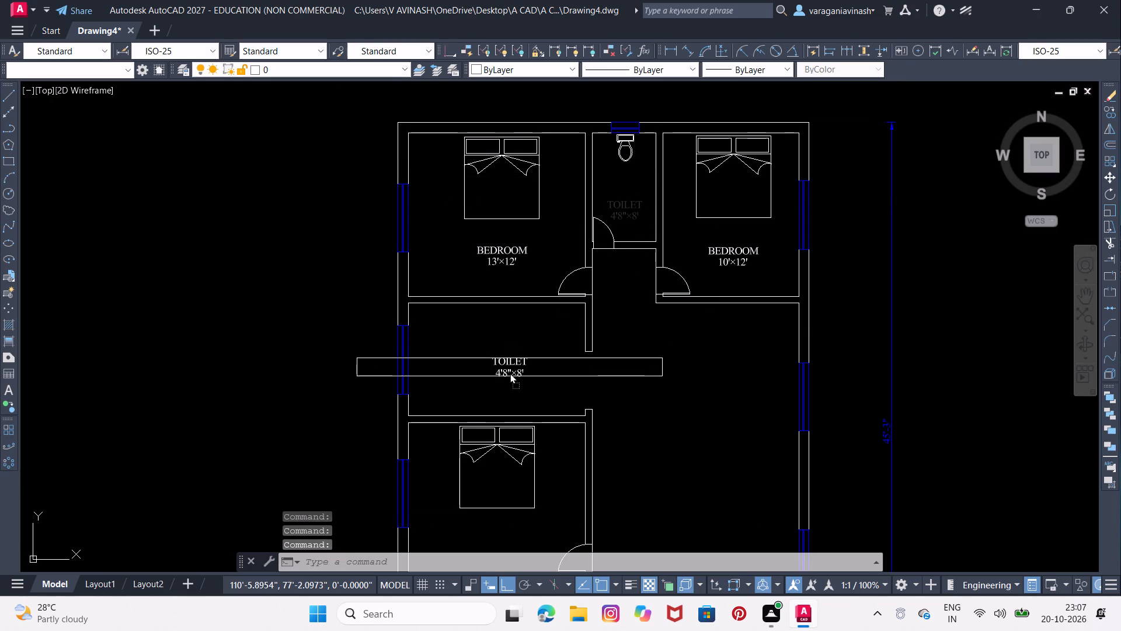
pyautogui.moveTo(510, 373); pyautogui.dragTo(524, 386, button='right')
pyautogui.click(570, 407)
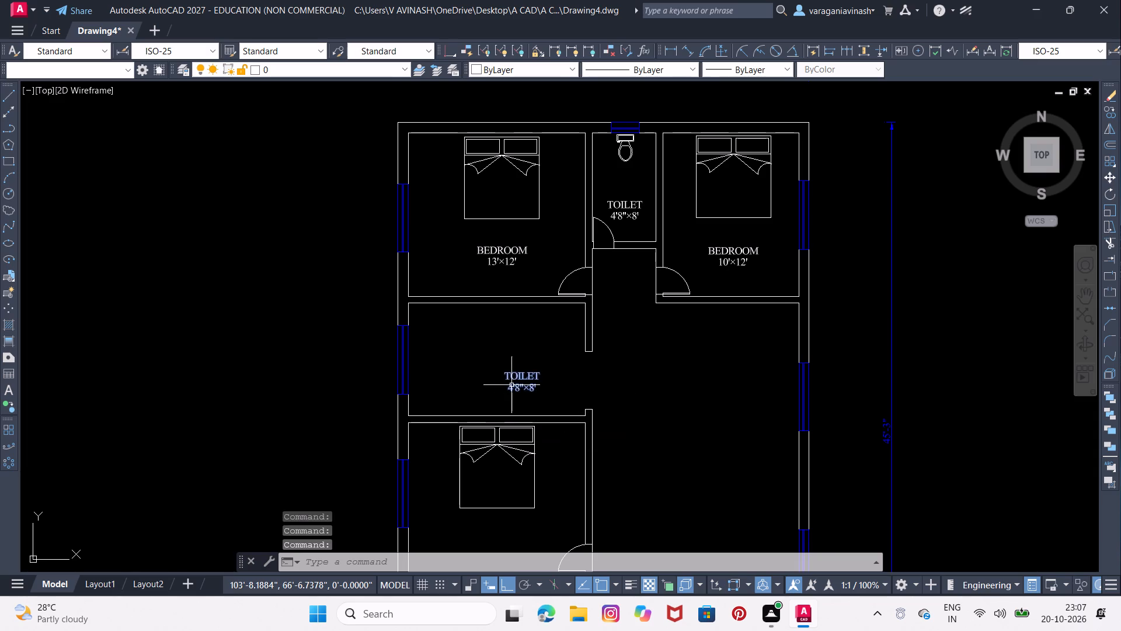
# Replace the copied label's text with KITCHEN and the size line 13'×5'3'', and finish the text edit.
pyautogui.doubleClick(511, 385)
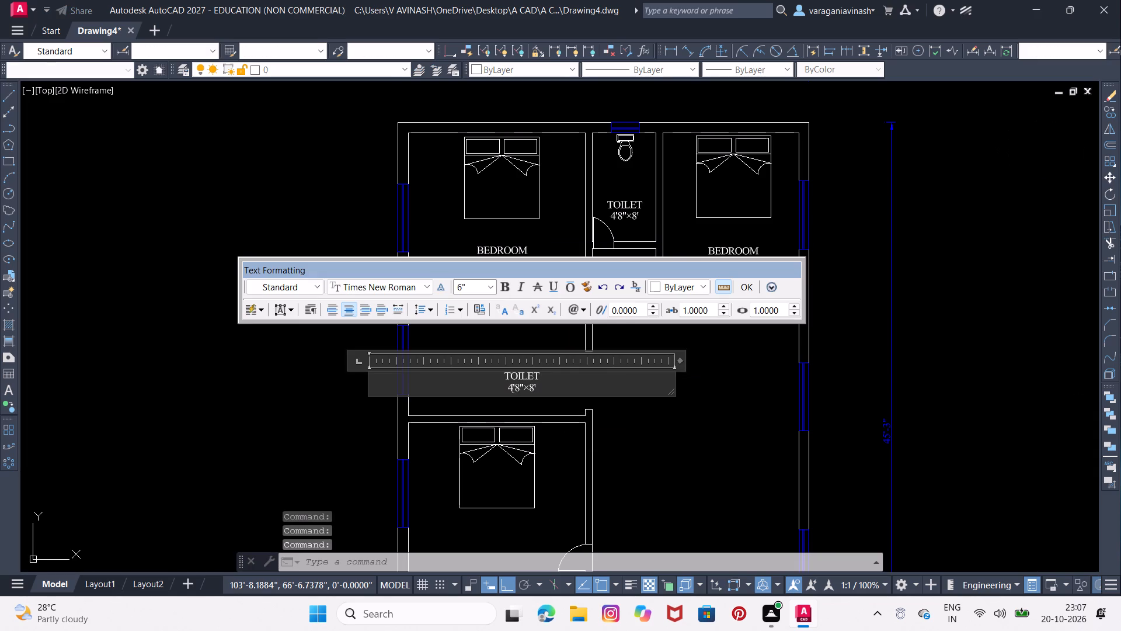
pyautogui.moveTo(543, 391); pyautogui.dragTo(489, 358)
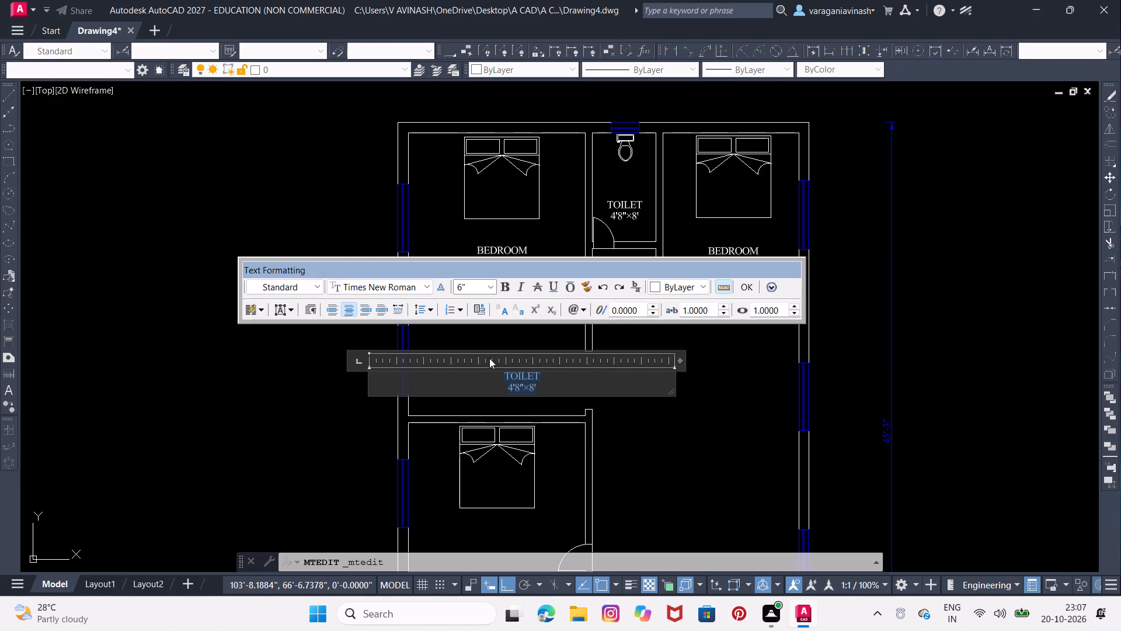
pyautogui.write('KITCHEN')
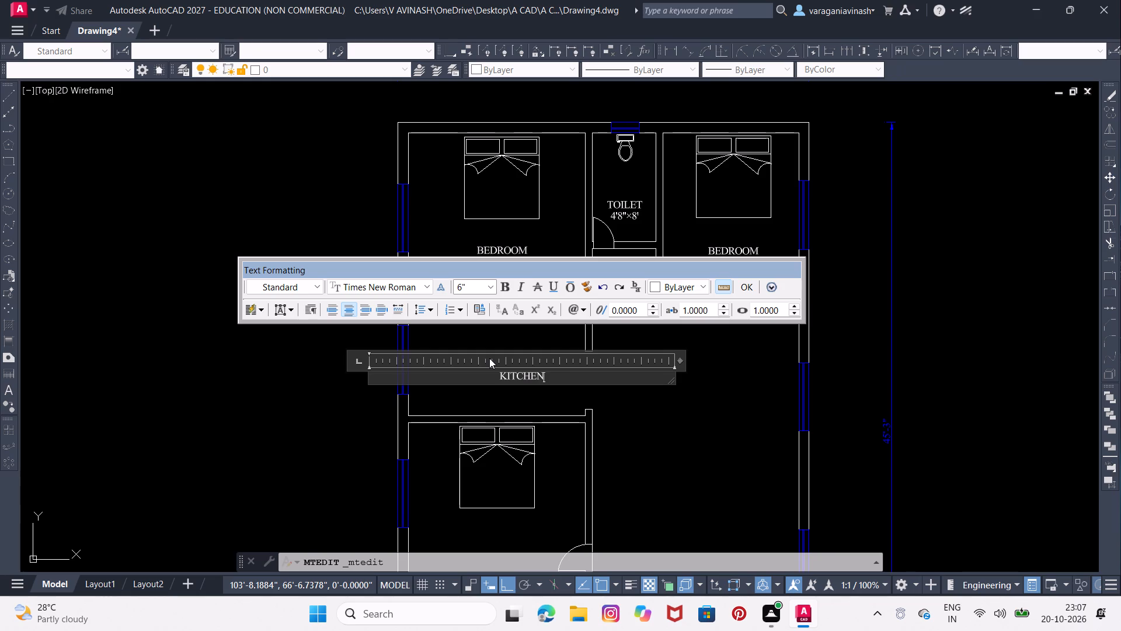
pyautogui.press('Return')
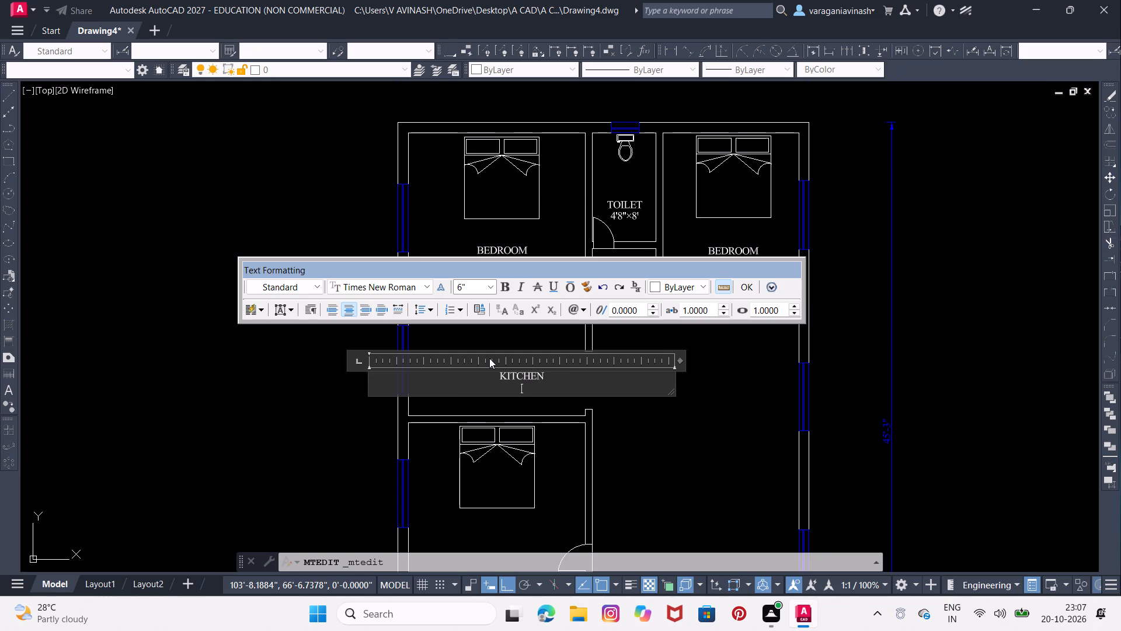
pyautogui.write("13'")
pyautogui.hotkey('alt', '0')
pyautogui.hotkey('alt', '2')
pyautogui.hotkey('alt', '1')
pyautogui.hotkey('alt', '5')
pyautogui.write("5'3''")
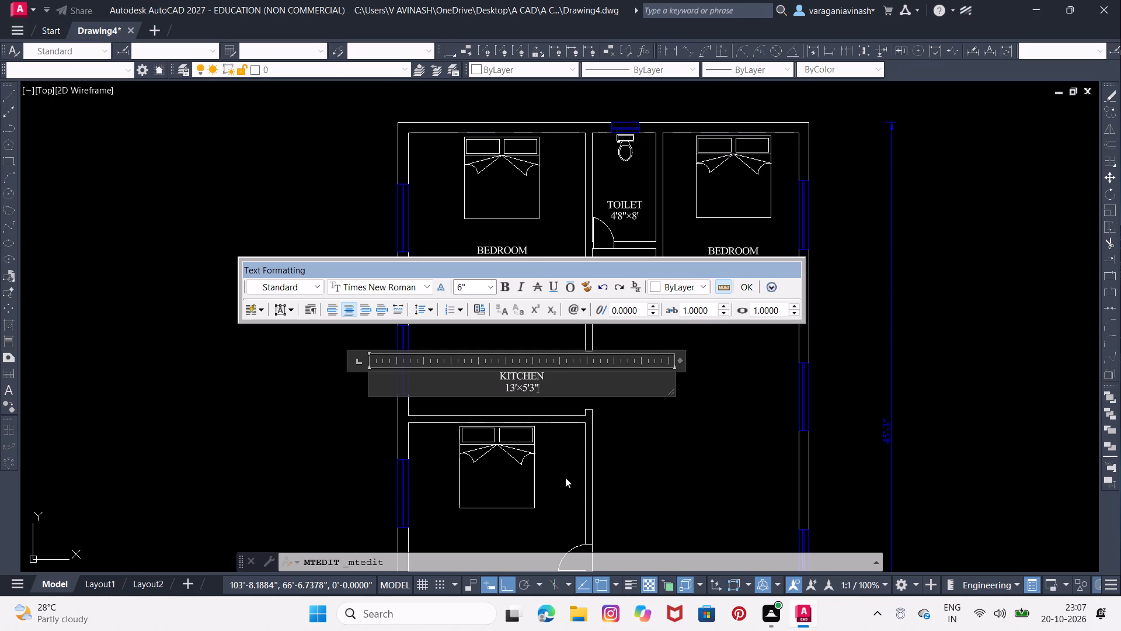
pyautogui.click(565, 474)
# Move the KITCHEN label slightly northwest to the middle of the kitchen.
pyautogui.moveTo(556, 440); pyautogui.dragTo(509, 267, button='middle')
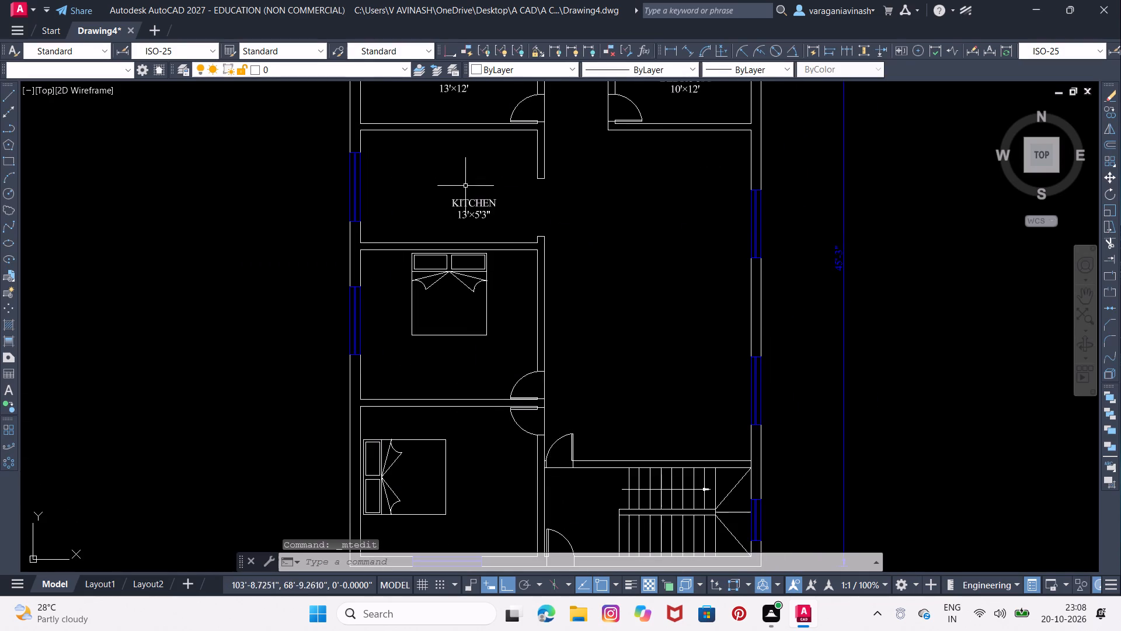
pyautogui.click(469, 204)
pyautogui.moveTo(469, 204); pyautogui.dragTo(465, 197, button='right')
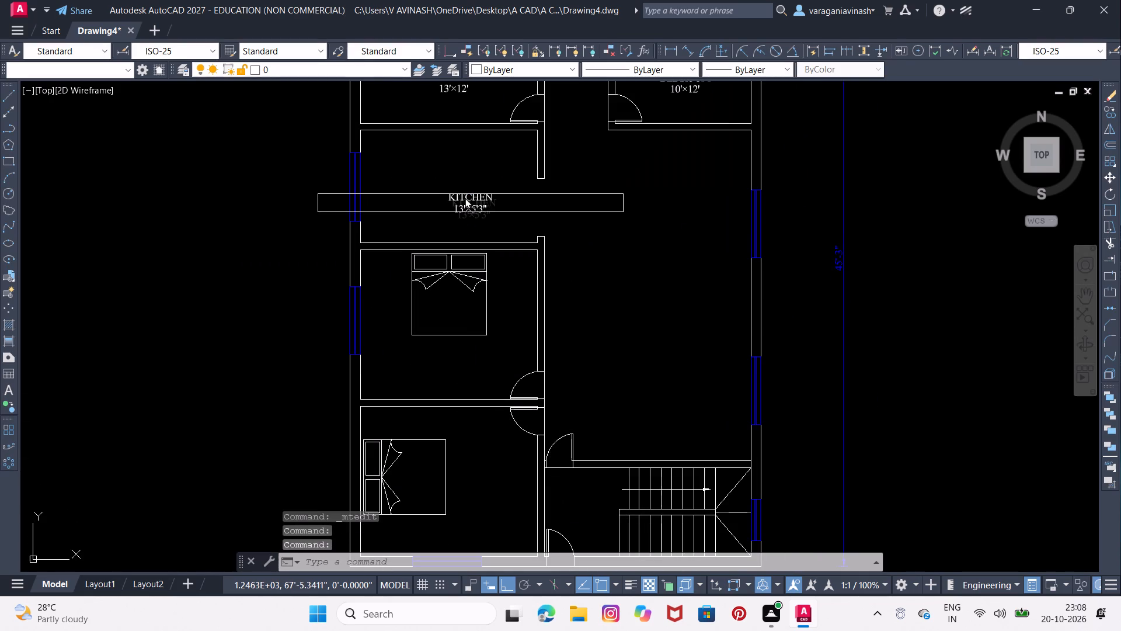
pyautogui.moveTo(465, 197); pyautogui.dragTo(452, 189, button='right')
pyautogui.click(494, 196)
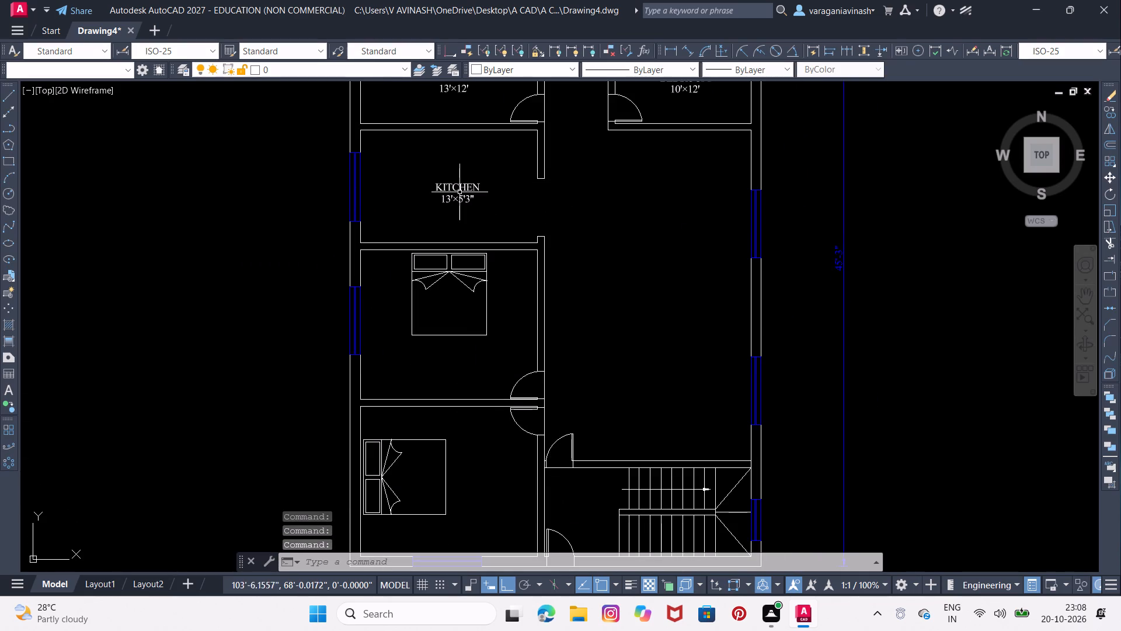
# Copy the KITCHEN label into the bedroom south of the kitchen, just below the bed.
pyautogui.click(457, 198)
pyautogui.moveTo(457, 198); pyautogui.dragTo(451, 358, button='right')
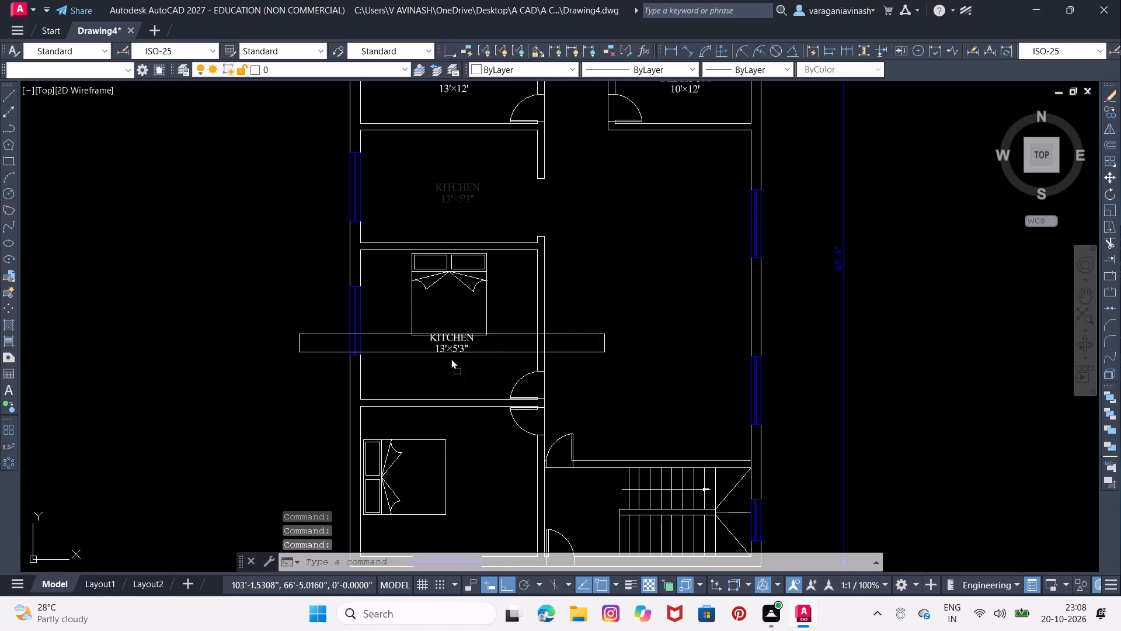
pyautogui.moveTo(451, 358); pyautogui.dragTo(450, 374, button='right')
pyautogui.click(495, 402)
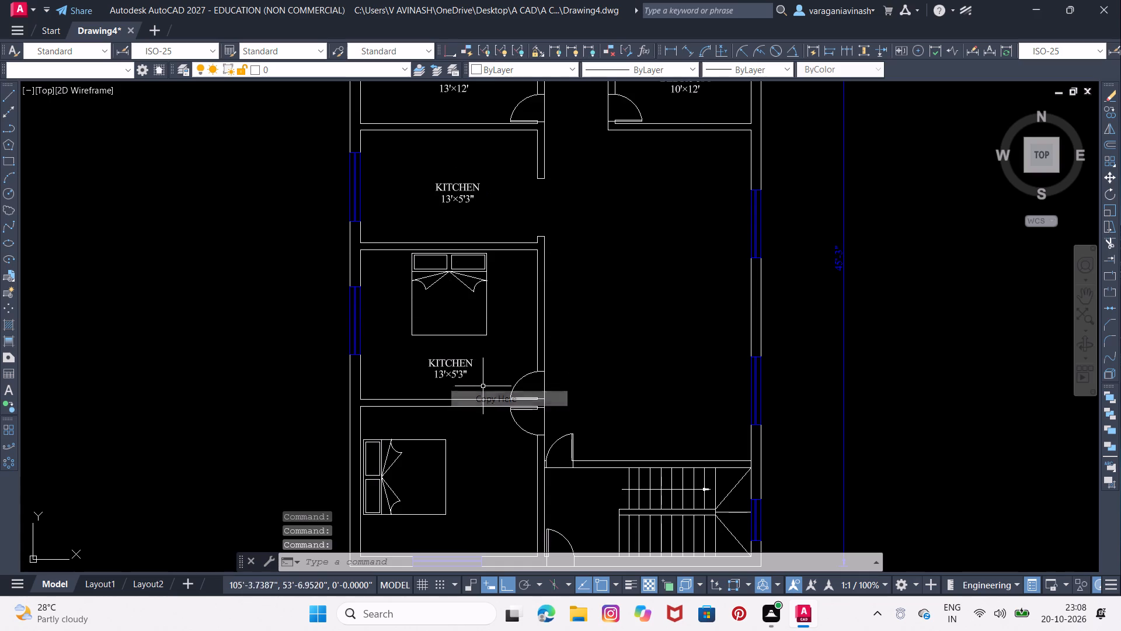
# Replace the copied KITCHEN label's text below the bed with BED ROOM and the size line 13'×11', and finish the text edit.
pyautogui.doubleClick(457, 370)
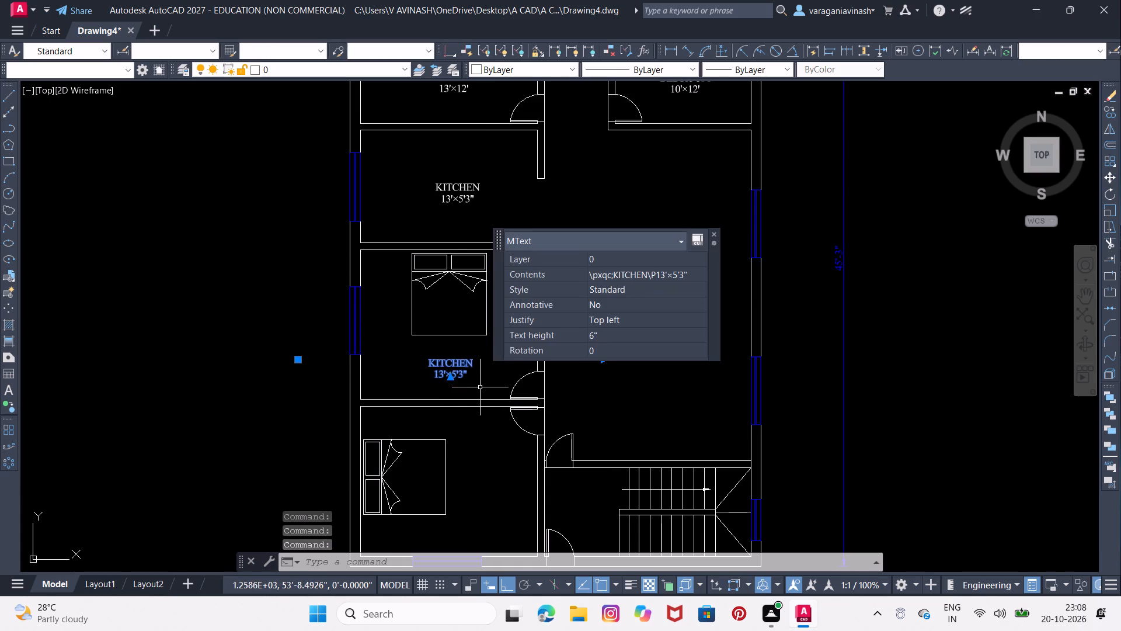
pyautogui.doubleClick(457, 374)
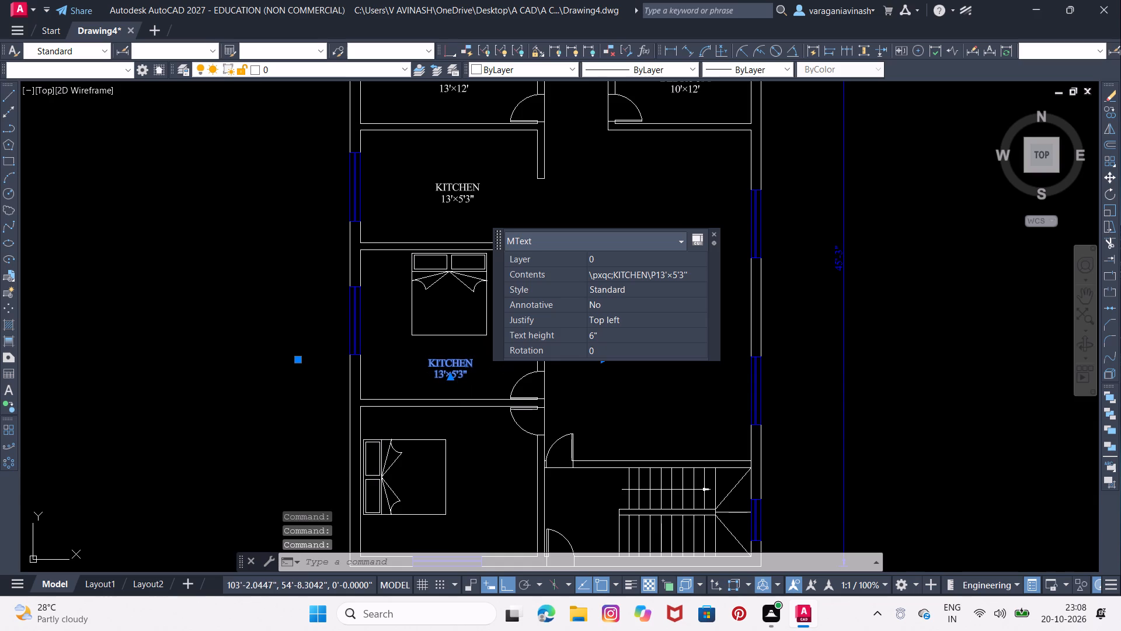
pyautogui.moveTo(477, 374); pyautogui.dragTo(417, 335)
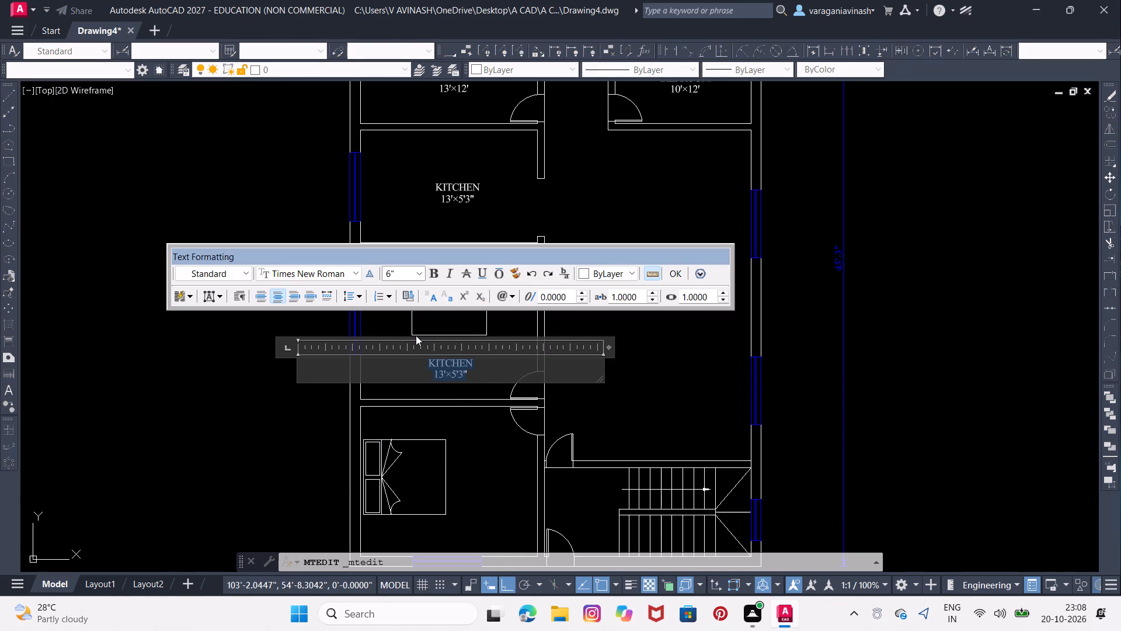
pyautogui.write('BED ROOM')
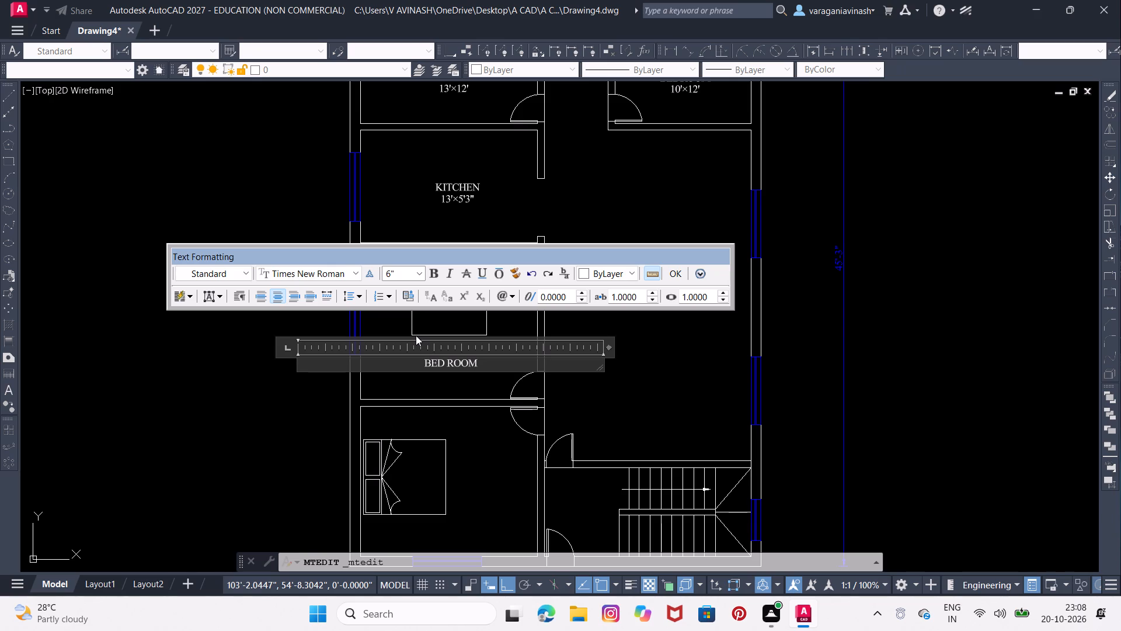
pyautogui.press('Return')
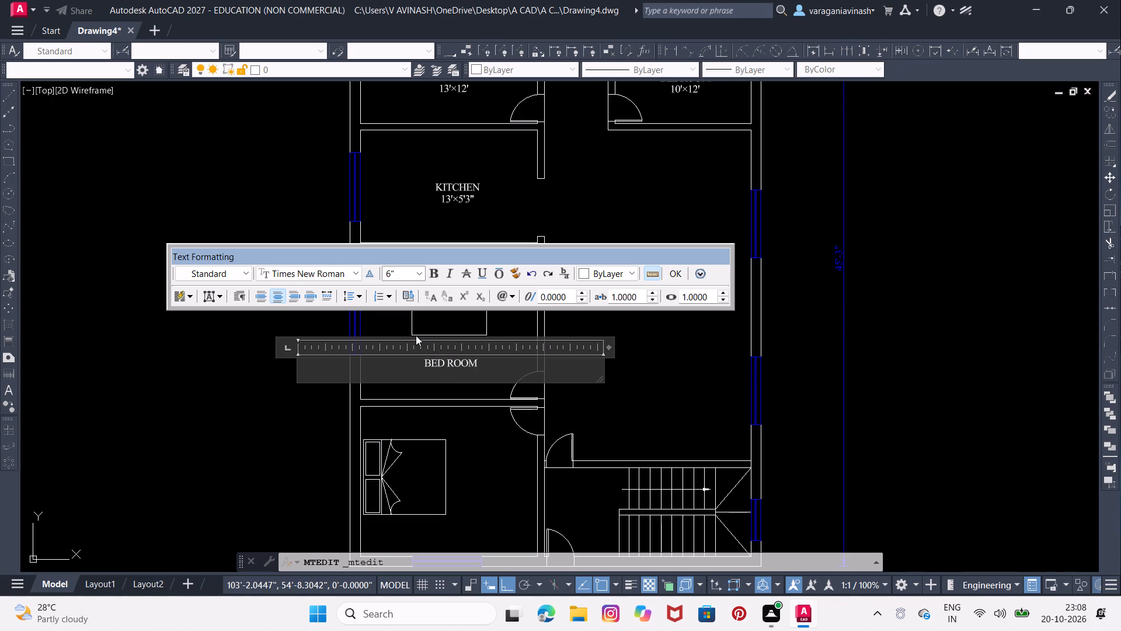
pyautogui.write("13'")
pyautogui.hotkey('alt', '0')
pyautogui.hotkey('alt', '2')
pyautogui.hotkey('alt', '1')
pyautogui.hotkey('alt', '5')
pyautogui.write("11'")
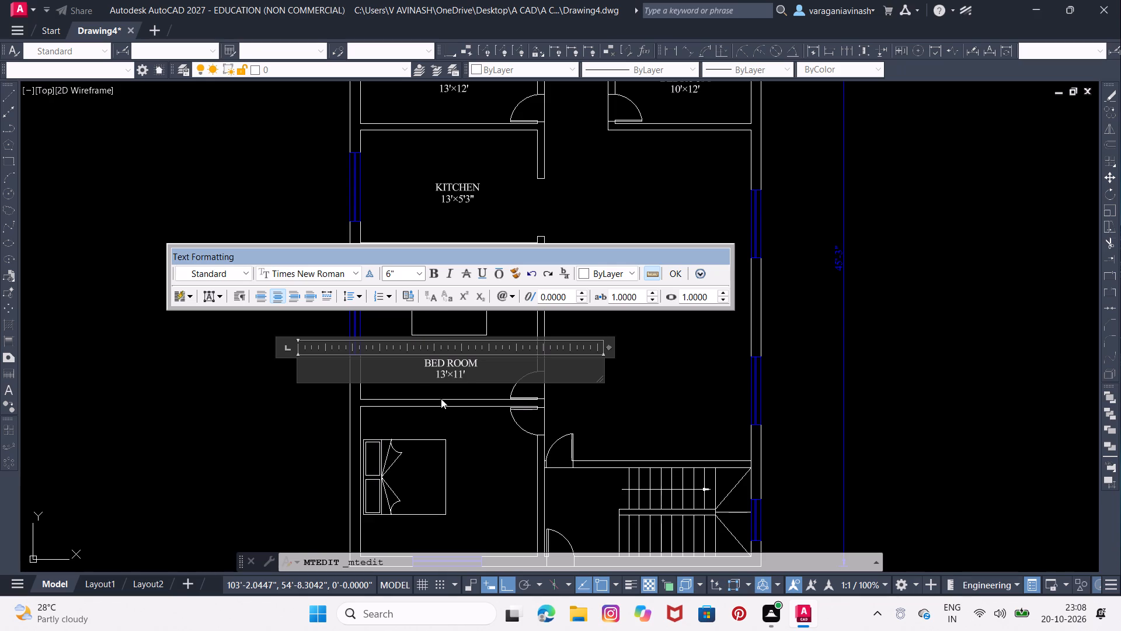
pyautogui.click(478, 435)
# Copy the BED ROOM label into the southwest bedroom, just east of its bed.
pyautogui.moveTo(458, 366); pyautogui.dragTo(456, 277, button='middle')
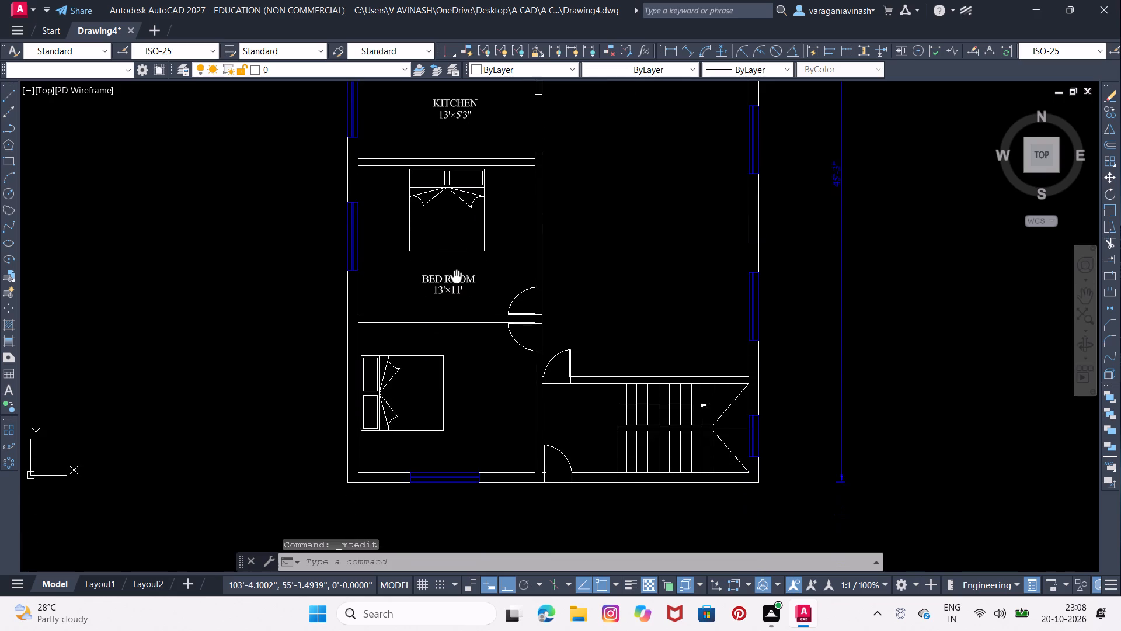
pyautogui.moveTo(456, 277); pyautogui.dragTo(457, 265, button='middle')
pyautogui.click(457, 260)
pyautogui.moveTo(457, 260); pyautogui.dragTo(468, 337, button='right')
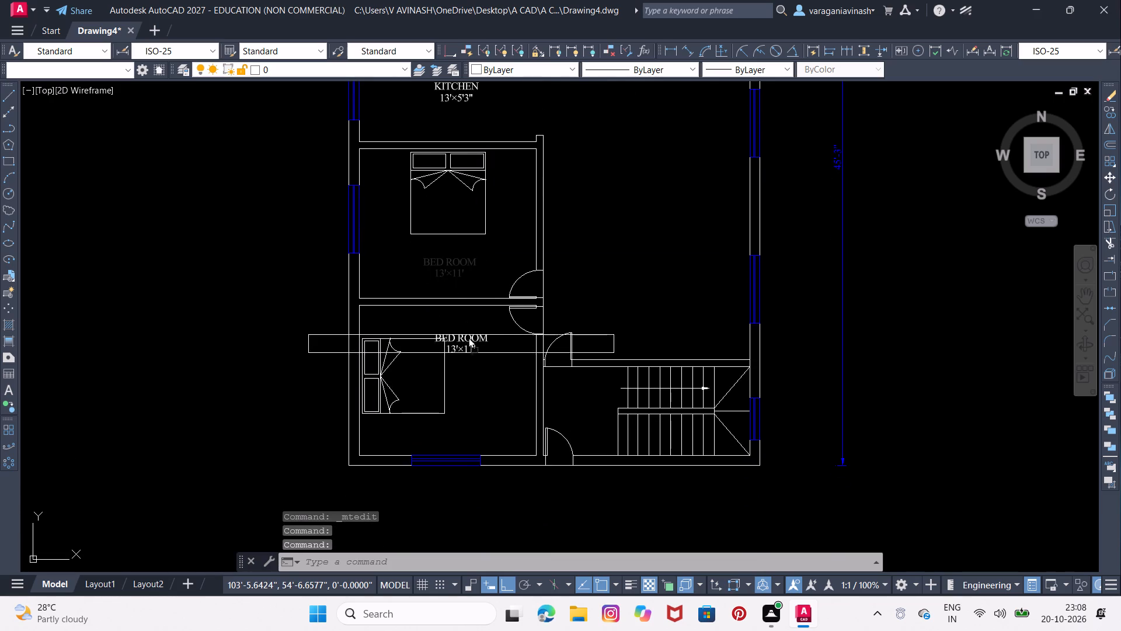
pyautogui.moveTo(468, 337); pyautogui.dragTo(497, 369, button='right')
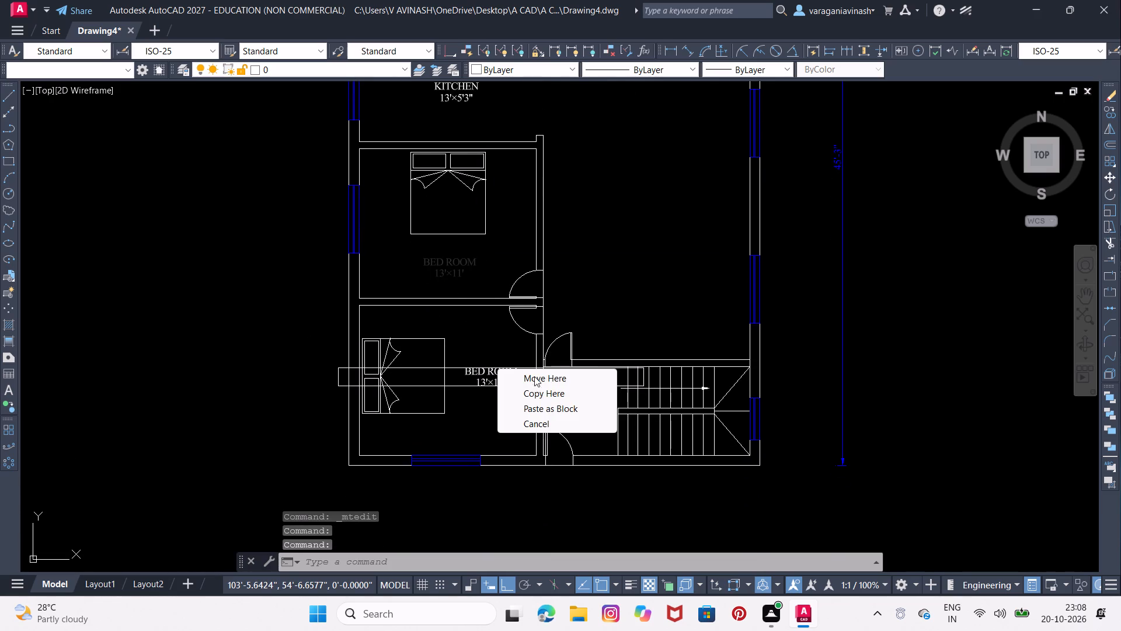
pyautogui.click(546, 391)
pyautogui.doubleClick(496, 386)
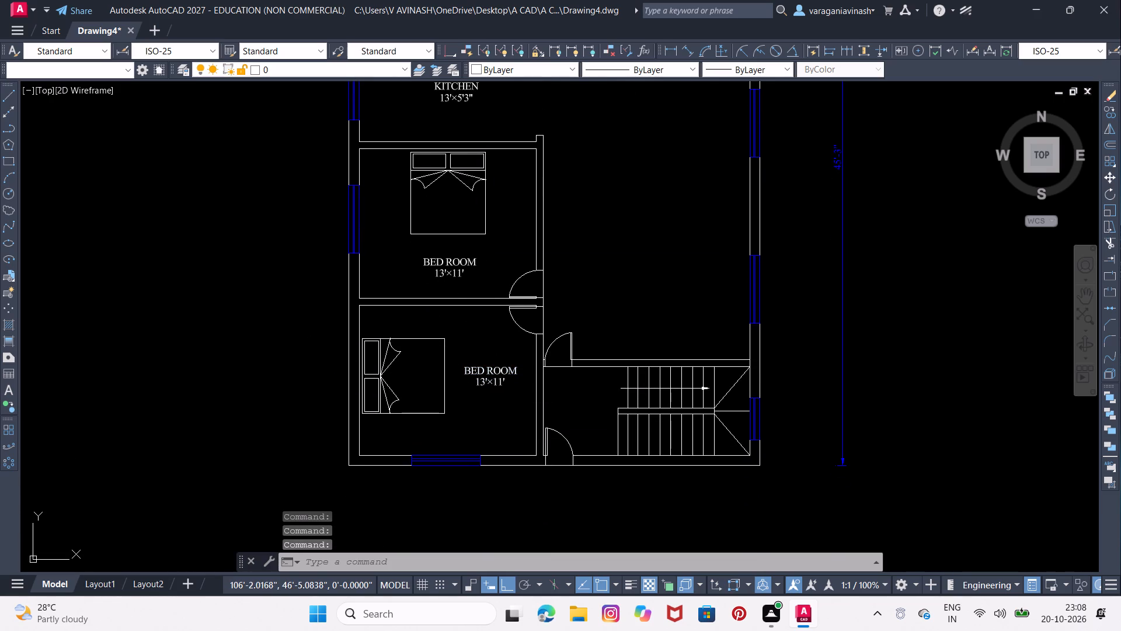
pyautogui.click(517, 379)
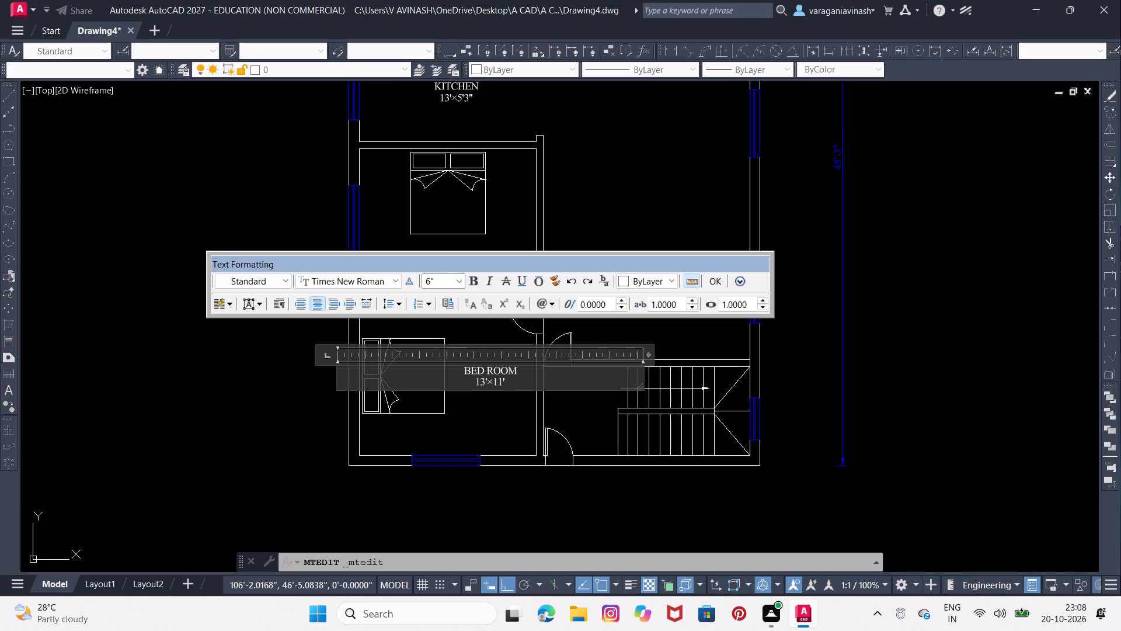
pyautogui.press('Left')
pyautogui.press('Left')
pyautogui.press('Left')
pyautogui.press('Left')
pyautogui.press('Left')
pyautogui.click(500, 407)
# Copy the southwest bedroom's BED ROOM label into the large east room north of the staircase.
pyautogui.middleClick(631, 315)
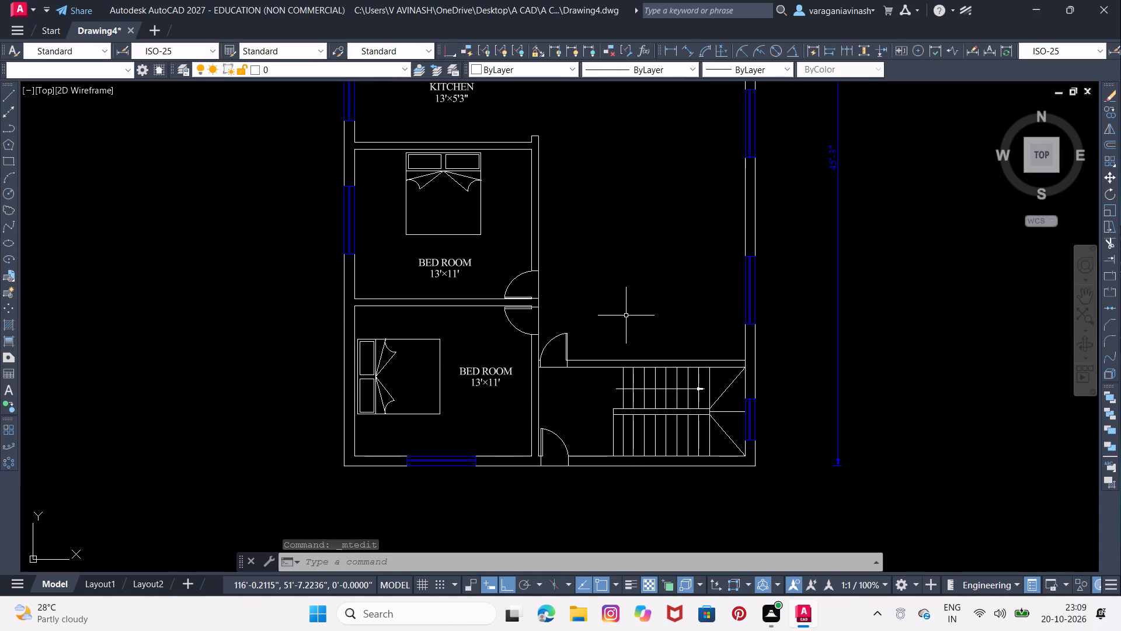
pyautogui.click(475, 382)
pyautogui.moveTo(475, 382); pyautogui.dragTo(649, 175, button='right')
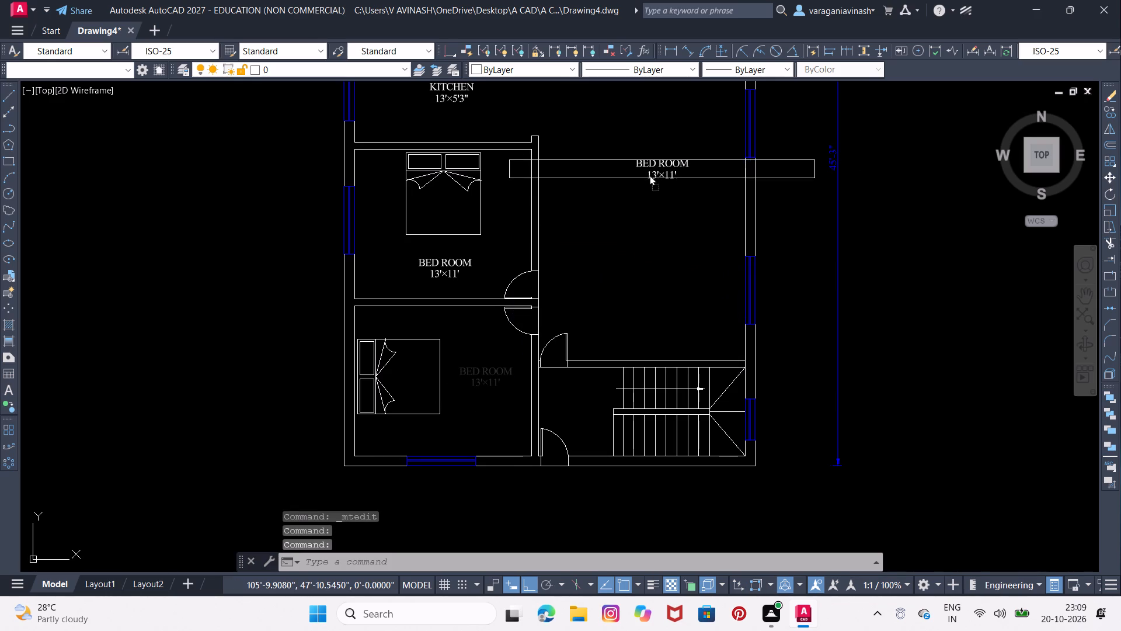
pyautogui.moveTo(649, 175); pyautogui.dragTo(634, 166, button='right')
pyautogui.click(681, 189)
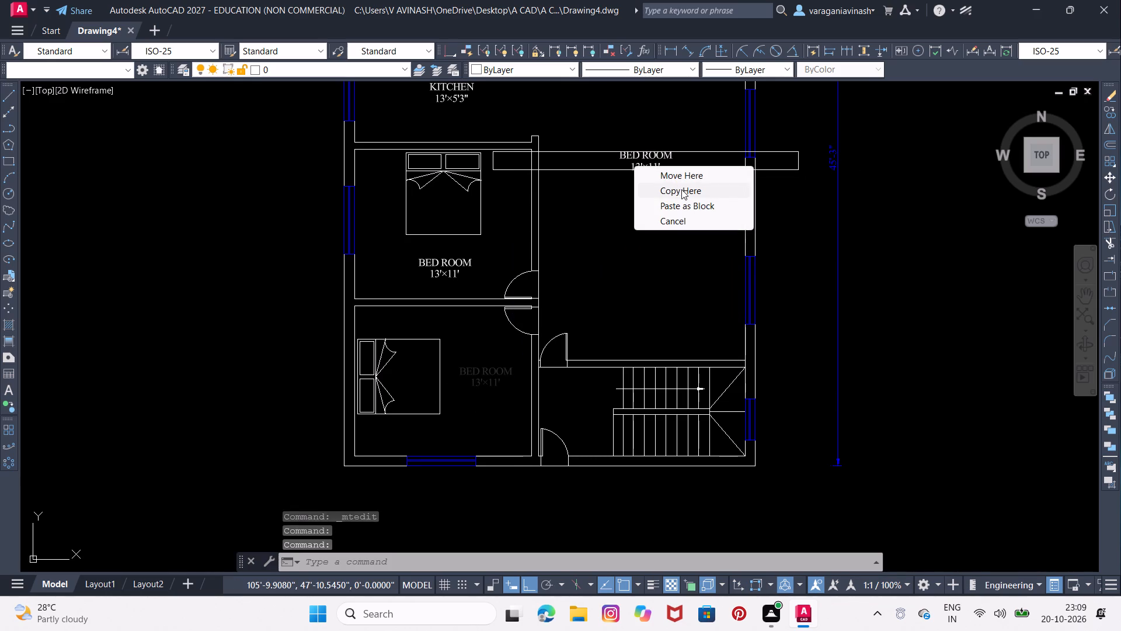
# Replace the copied label's text in the large east room with LIVING AND DINING and the size line 15'1''×24'2'', and finish the text edit.
pyautogui.doubleClick(653, 162)
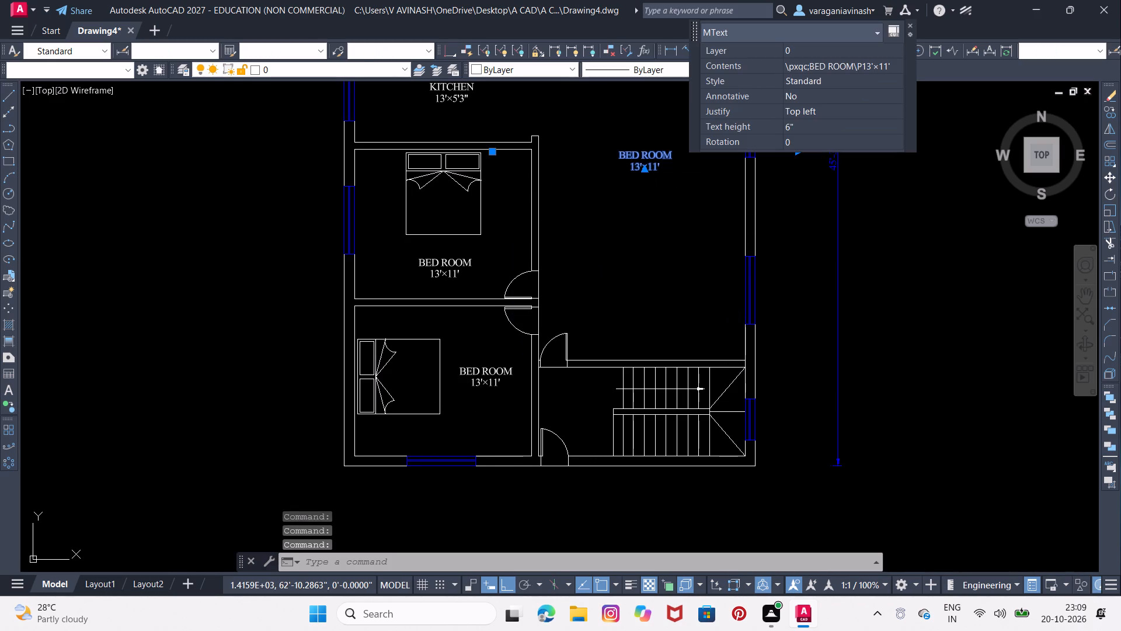
pyautogui.moveTo(671, 175); pyautogui.dragTo(560, 140)
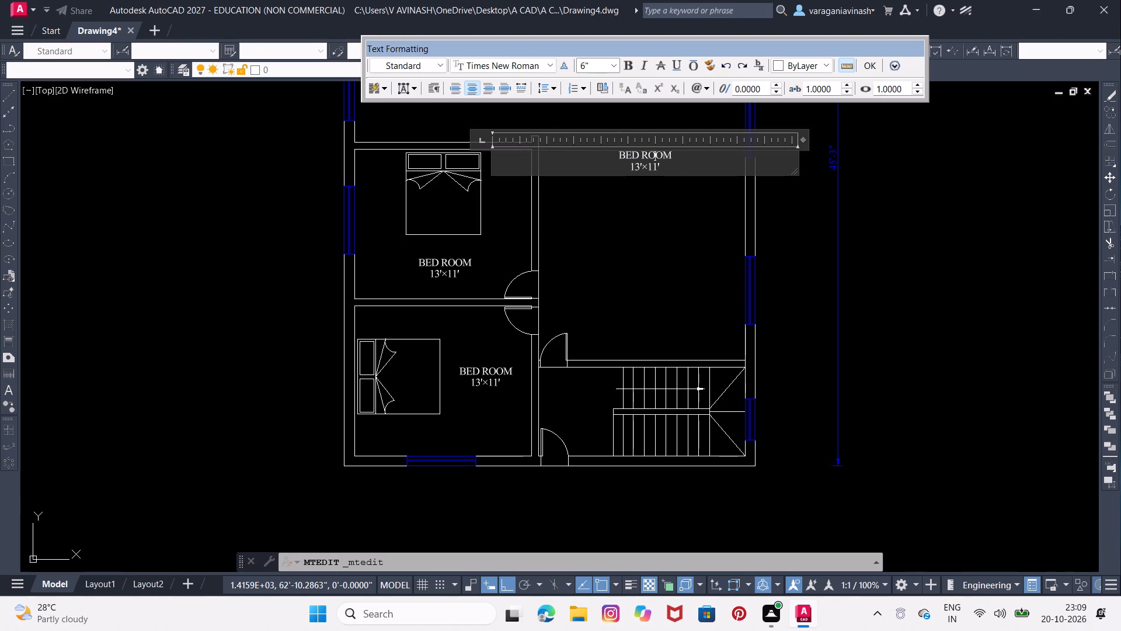
pyautogui.click(679, 161)
pyautogui.click(663, 168)
pyautogui.click(663, 168)
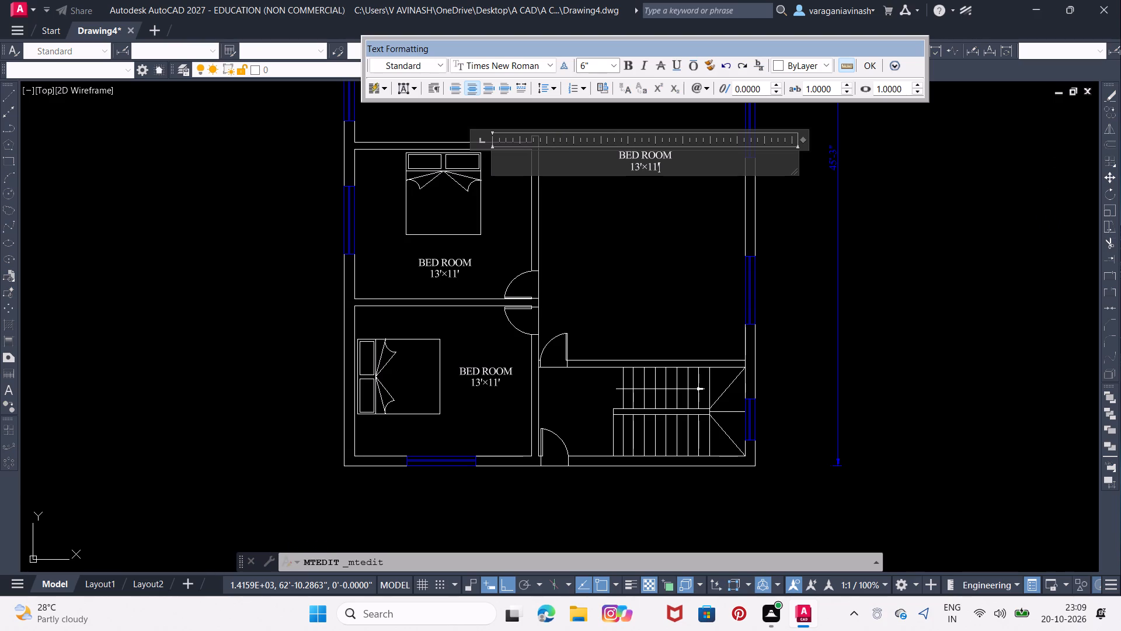
pyautogui.moveTo(663, 168); pyautogui.dragTo(587, 152)
pyautogui.write('LIVING AND DINING')
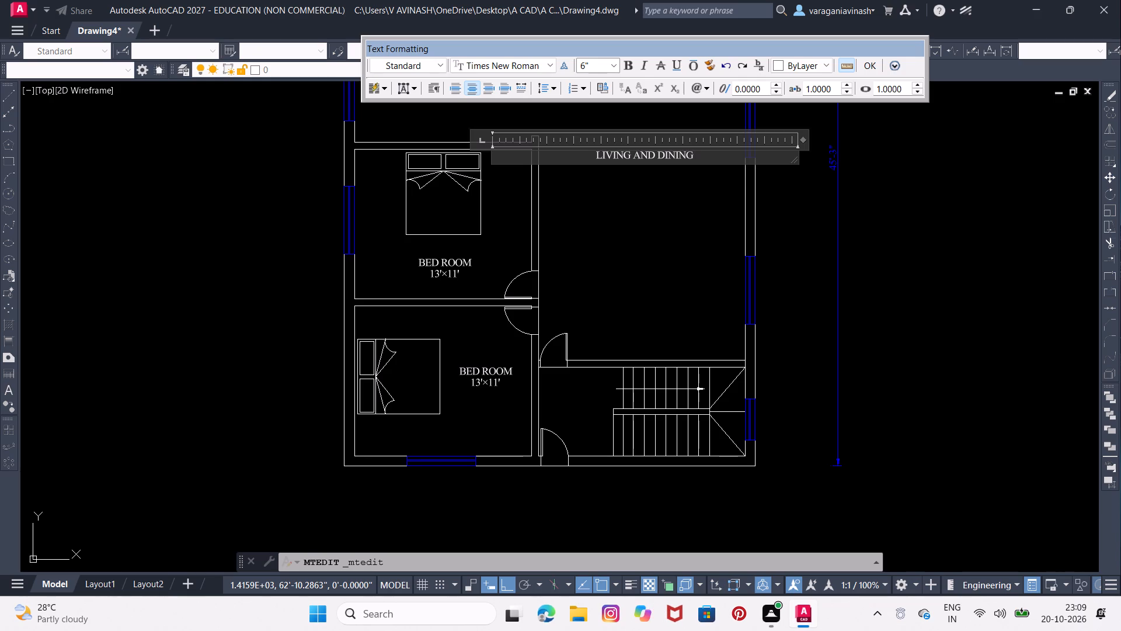
pyautogui.press('Return')
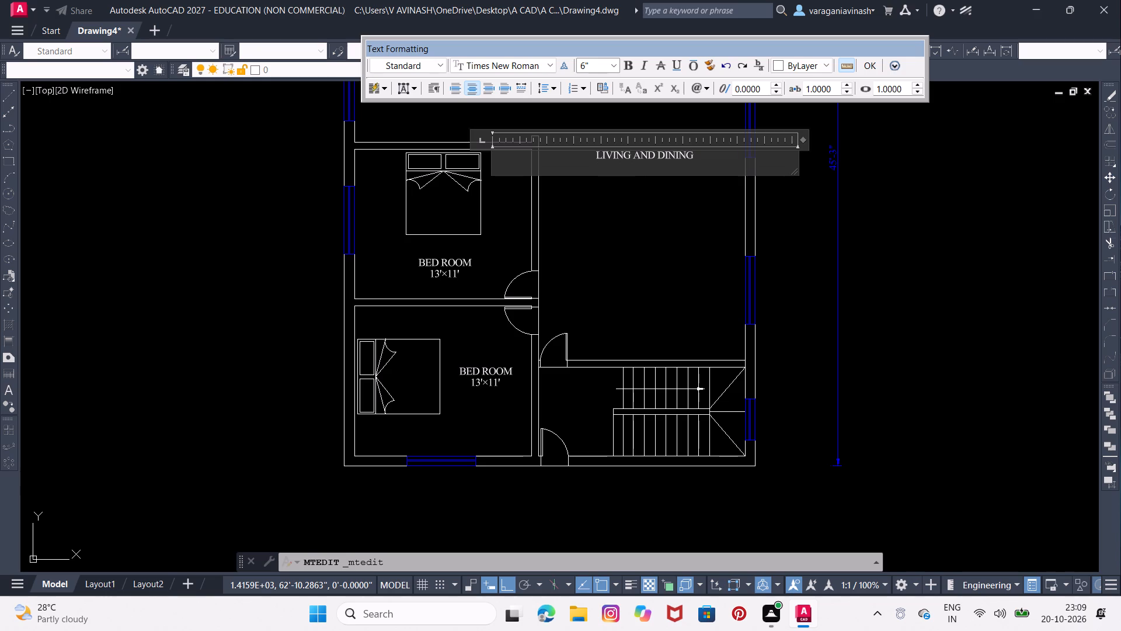
pyautogui.write("15'1''")
pyautogui.hotkey('alt', '0')
pyautogui.hotkey('alt', '2')
pyautogui.hotkey('alt', '1')
pyautogui.hotkey('alt', '5')
pyautogui.write("24'2''")
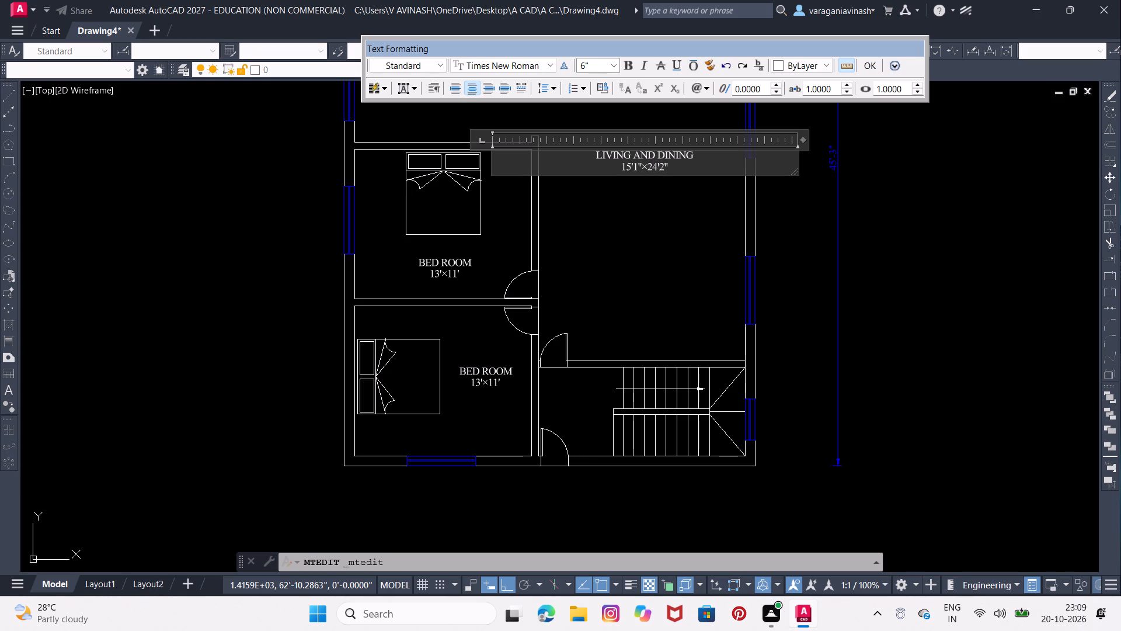
pyautogui.click(629, 241)
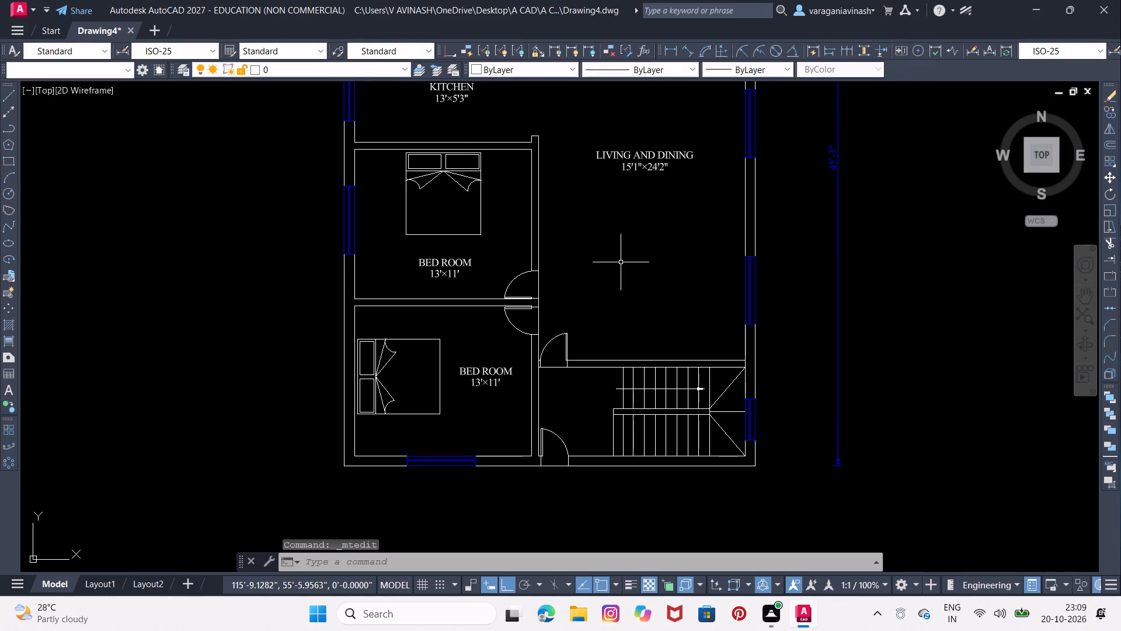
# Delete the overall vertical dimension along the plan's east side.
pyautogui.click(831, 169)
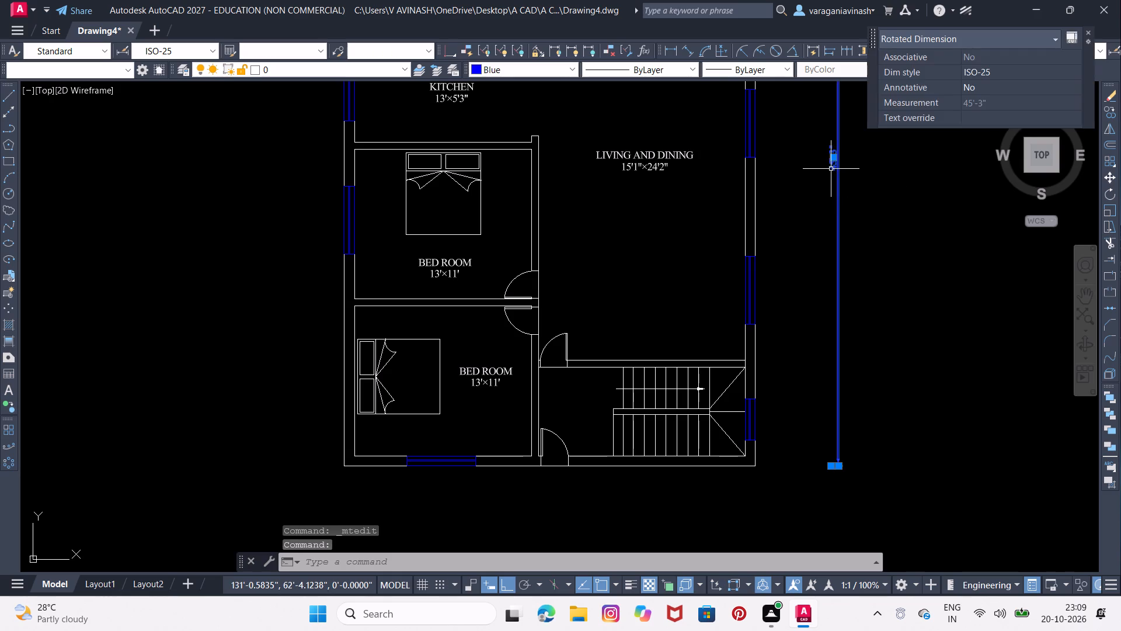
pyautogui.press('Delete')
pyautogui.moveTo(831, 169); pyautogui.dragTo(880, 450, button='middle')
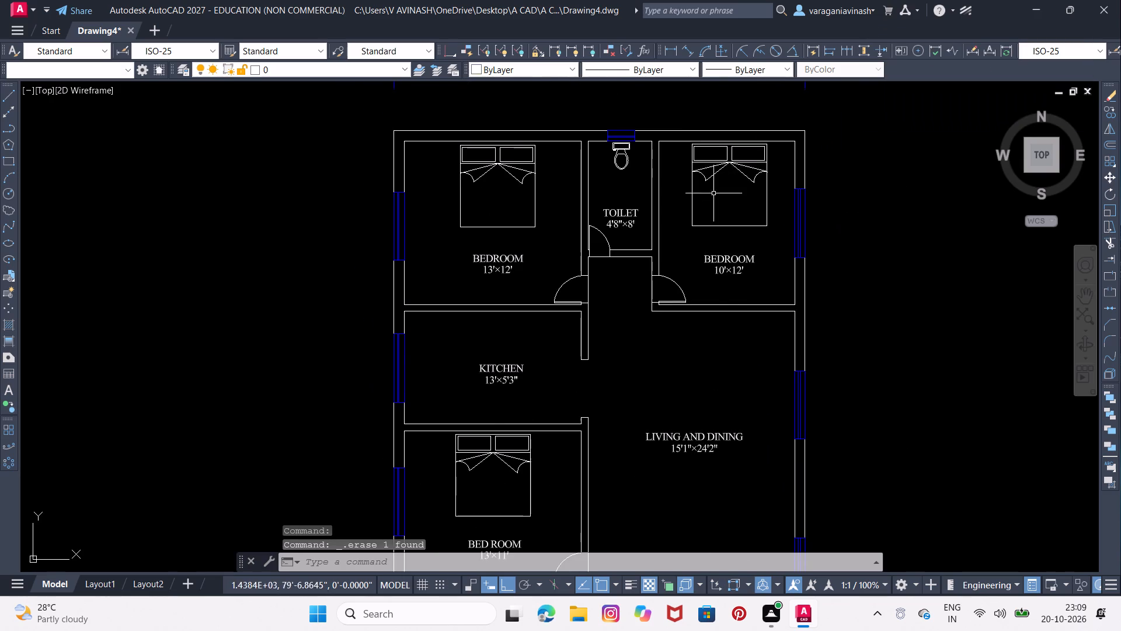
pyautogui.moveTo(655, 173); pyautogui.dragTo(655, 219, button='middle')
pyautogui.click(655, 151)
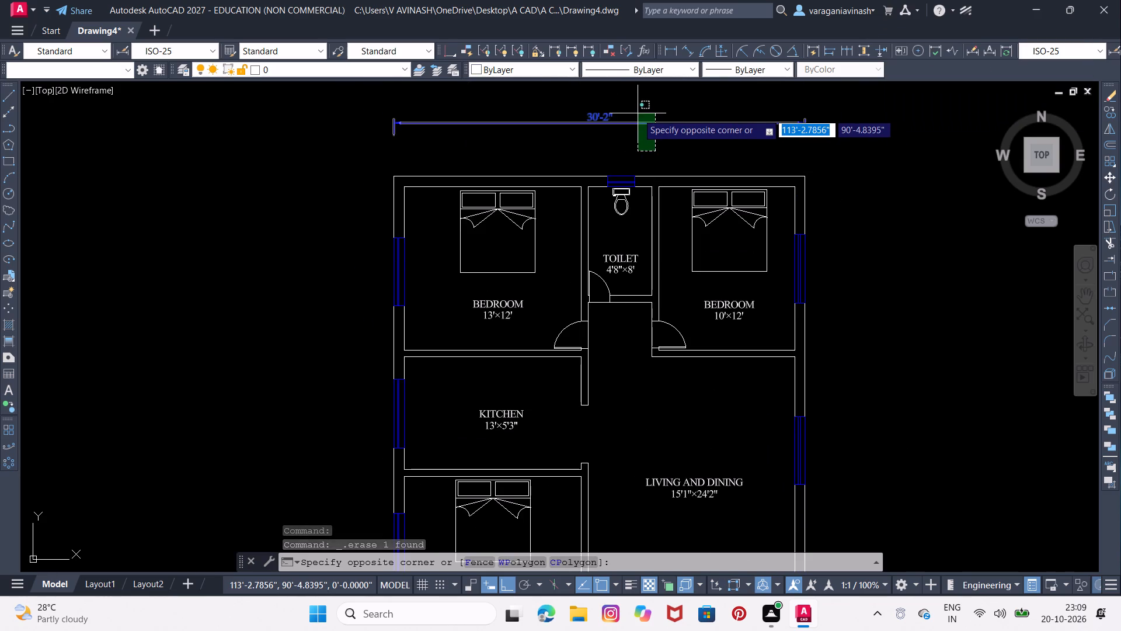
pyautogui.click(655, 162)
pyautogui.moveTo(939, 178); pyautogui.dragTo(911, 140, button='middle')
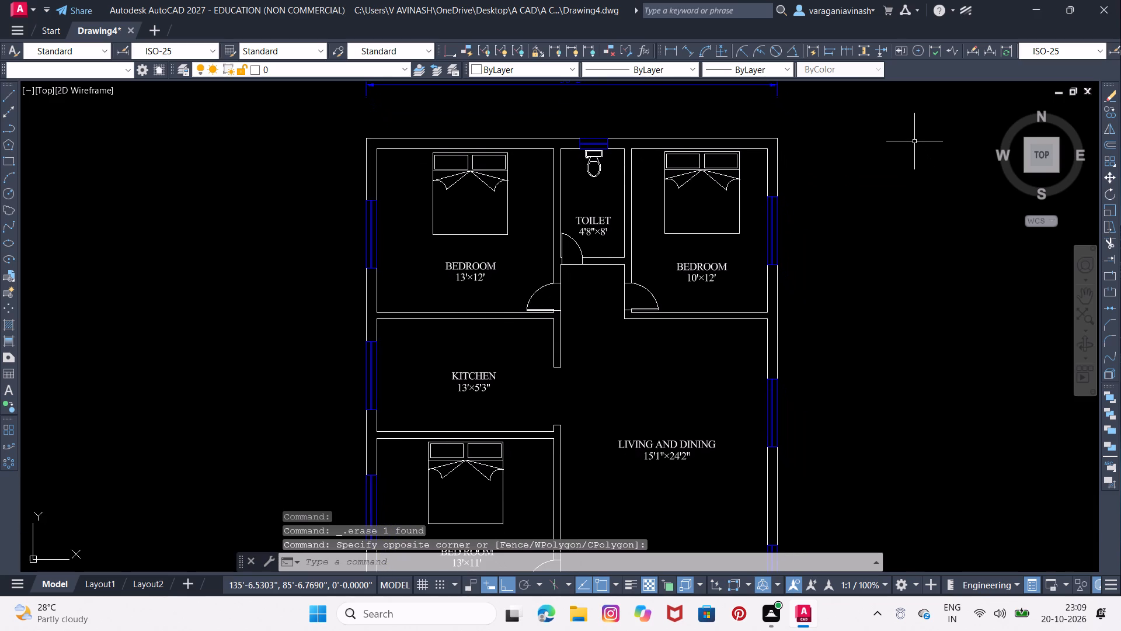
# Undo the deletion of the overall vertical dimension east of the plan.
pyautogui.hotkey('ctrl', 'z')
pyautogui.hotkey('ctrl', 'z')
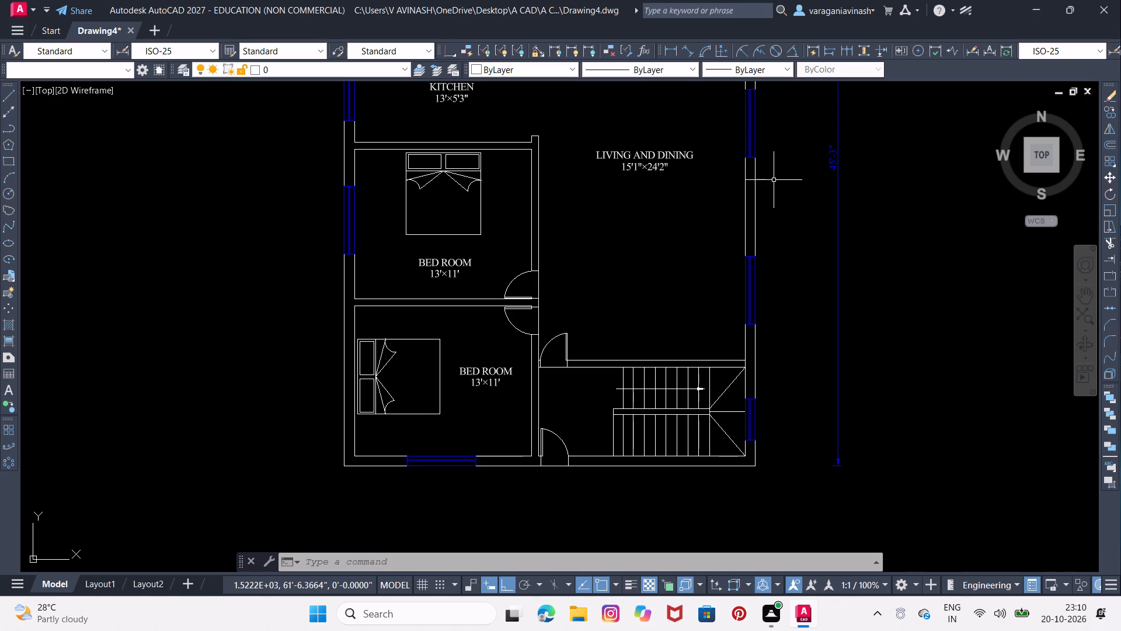
# Copy the southwest bedroom's BED ROOM label to just outside the south wall, below the entrance door beside the staircase.
pyautogui.click(496, 372)
pyautogui.moveTo(496, 372); pyautogui.dragTo(561, 436, button='right')
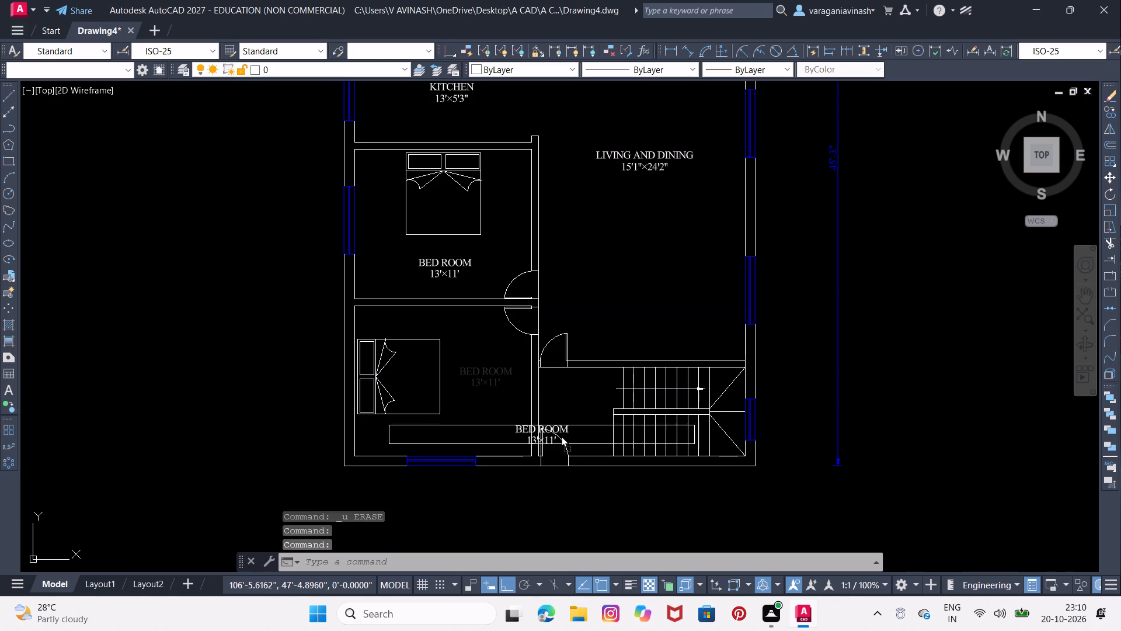
pyautogui.moveTo(561, 436); pyautogui.dragTo(569, 481, button='right')
pyautogui.click(605, 504)
# Replace the text of the copied label below the south entrance door with ENTRY and finish the text edit.
pyautogui.doubleClick(562, 493)
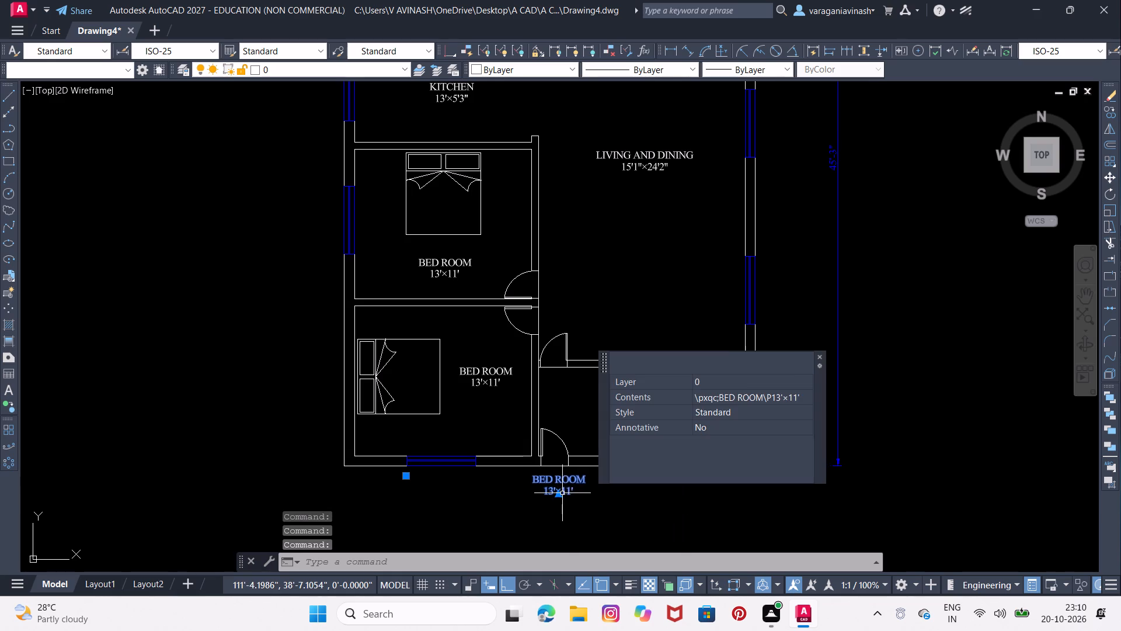
pyautogui.moveTo(587, 492); pyautogui.dragTo(515, 476)
pyautogui.write('ENTRY')
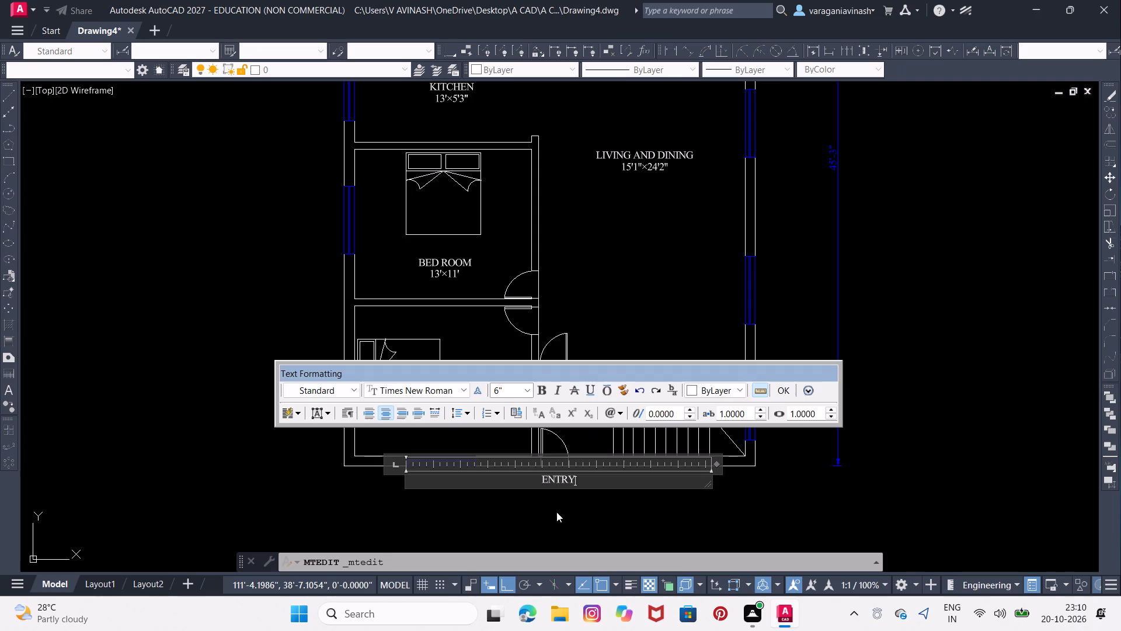
pyautogui.click(556, 512)
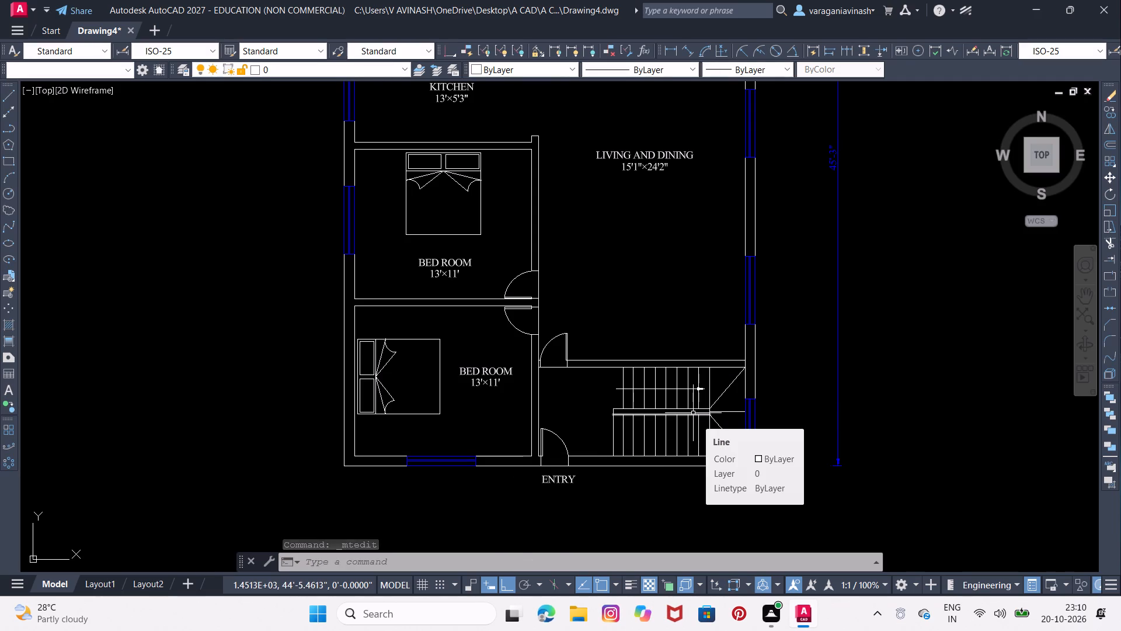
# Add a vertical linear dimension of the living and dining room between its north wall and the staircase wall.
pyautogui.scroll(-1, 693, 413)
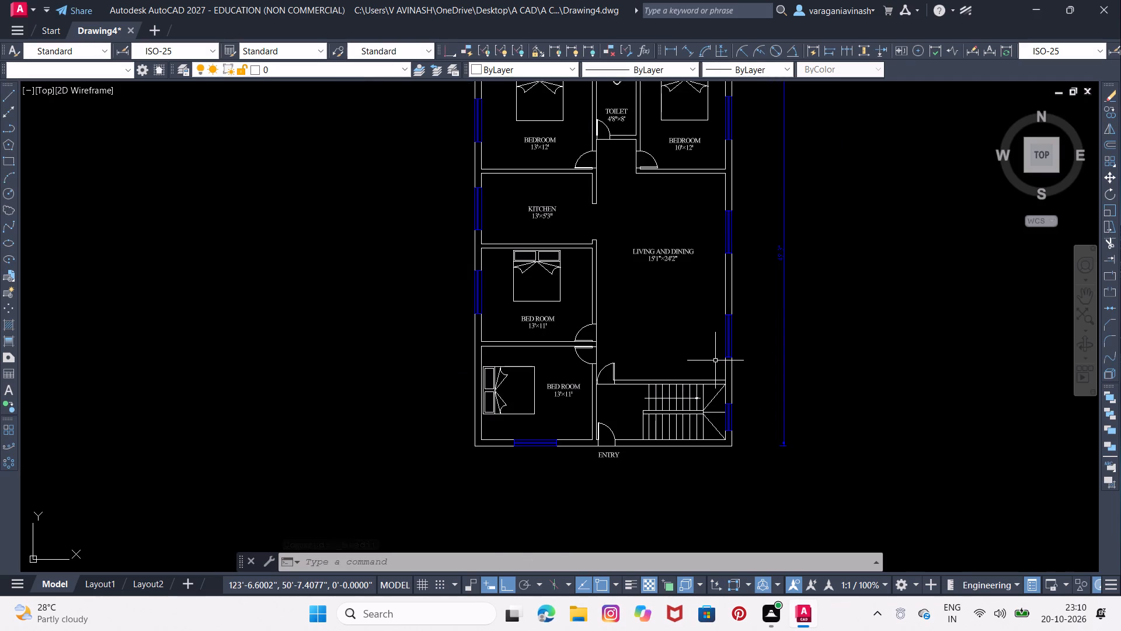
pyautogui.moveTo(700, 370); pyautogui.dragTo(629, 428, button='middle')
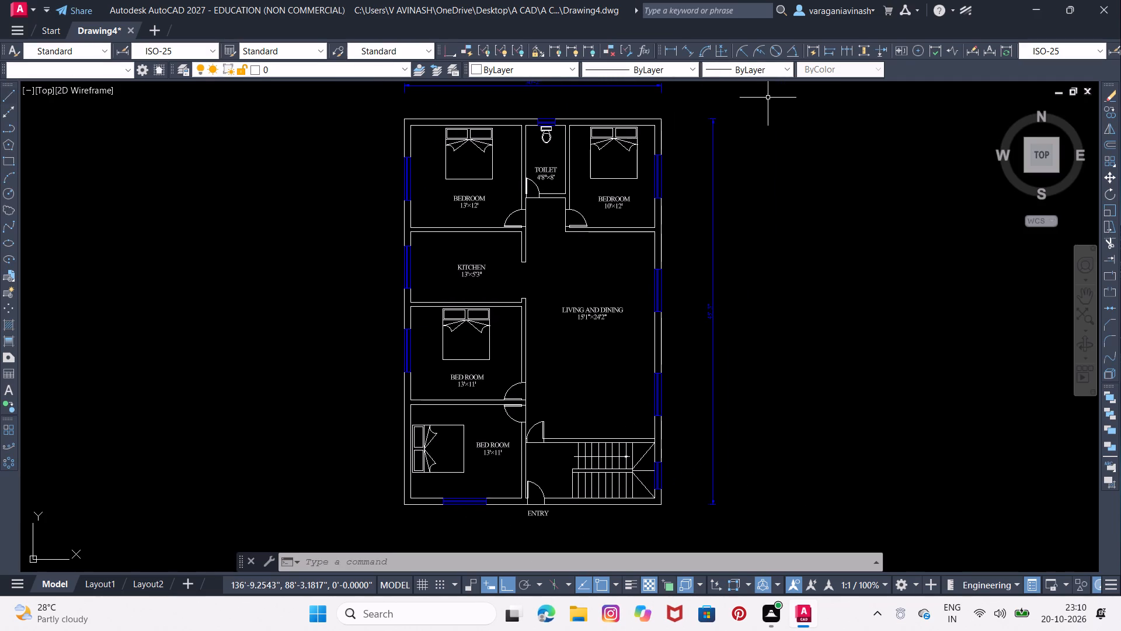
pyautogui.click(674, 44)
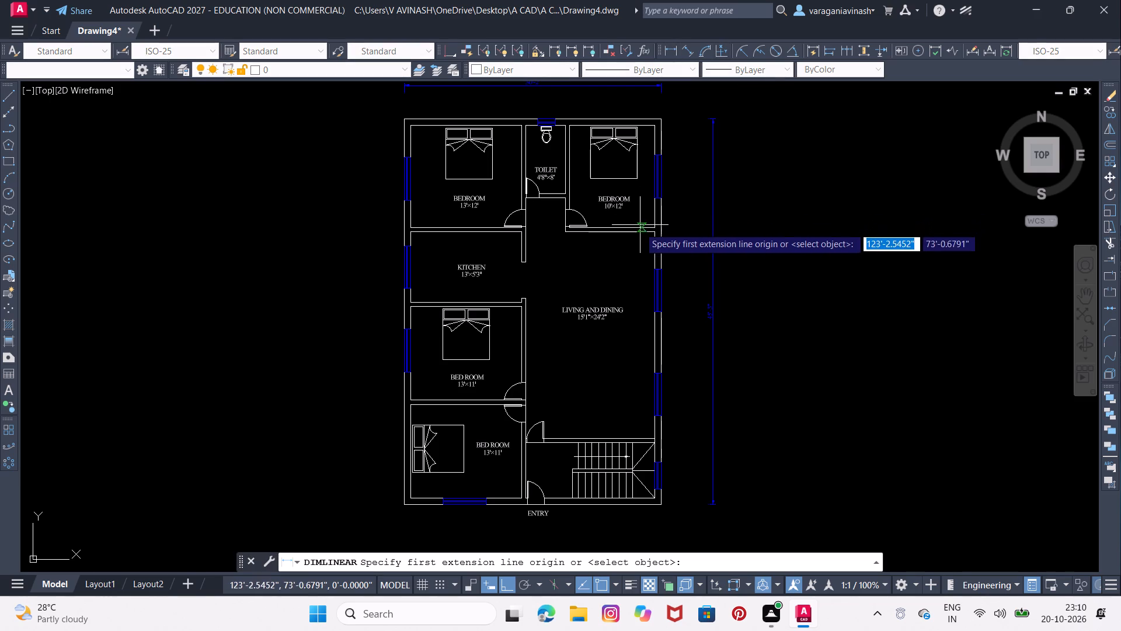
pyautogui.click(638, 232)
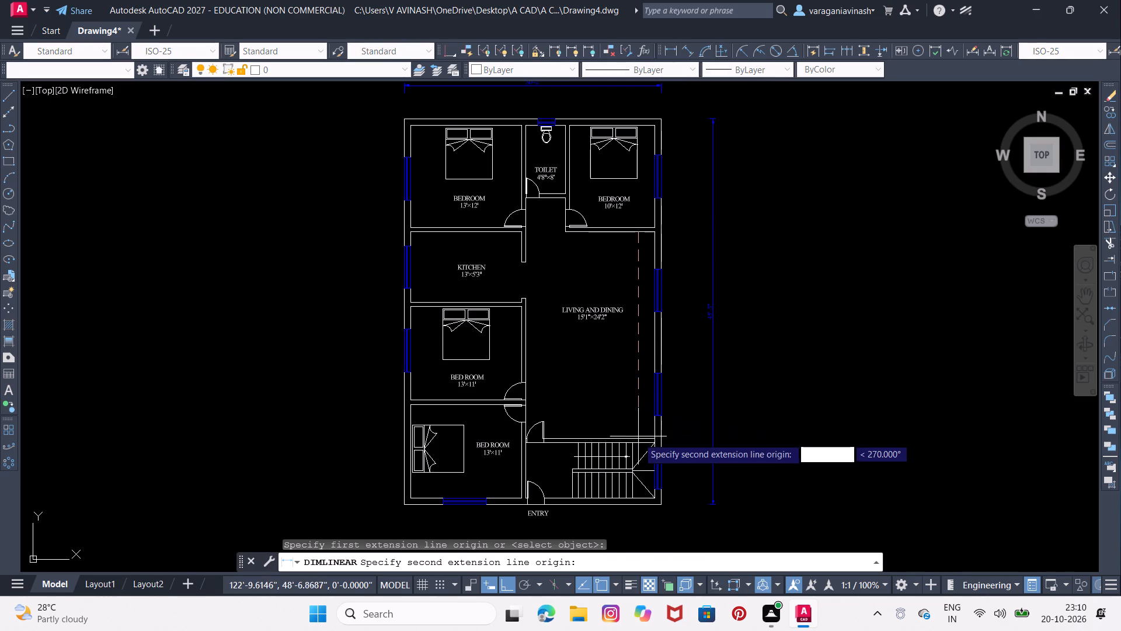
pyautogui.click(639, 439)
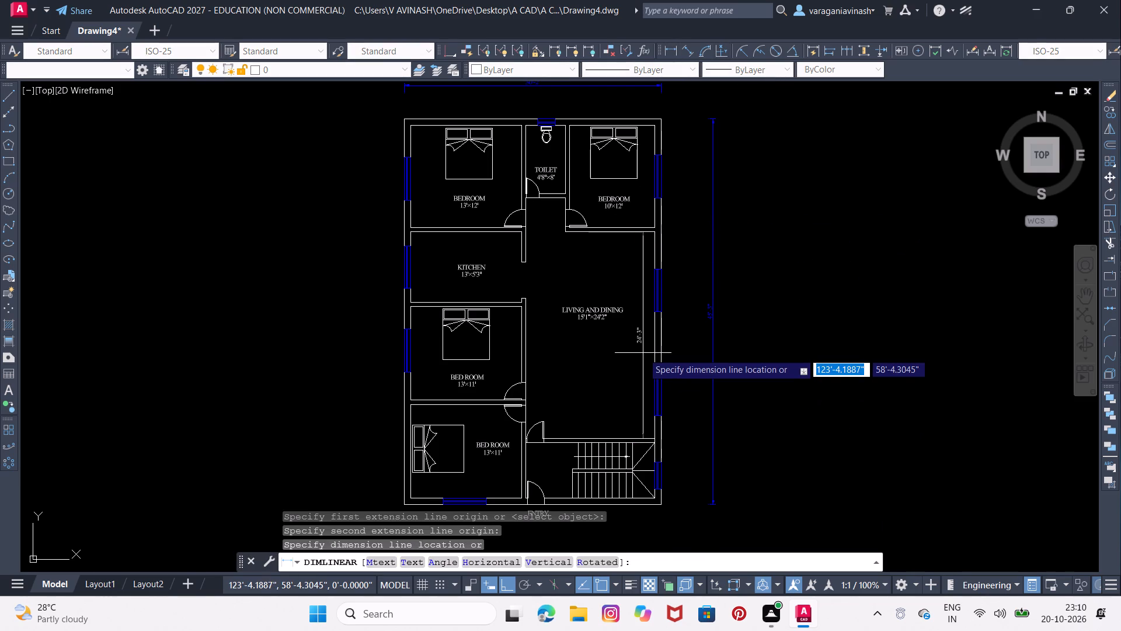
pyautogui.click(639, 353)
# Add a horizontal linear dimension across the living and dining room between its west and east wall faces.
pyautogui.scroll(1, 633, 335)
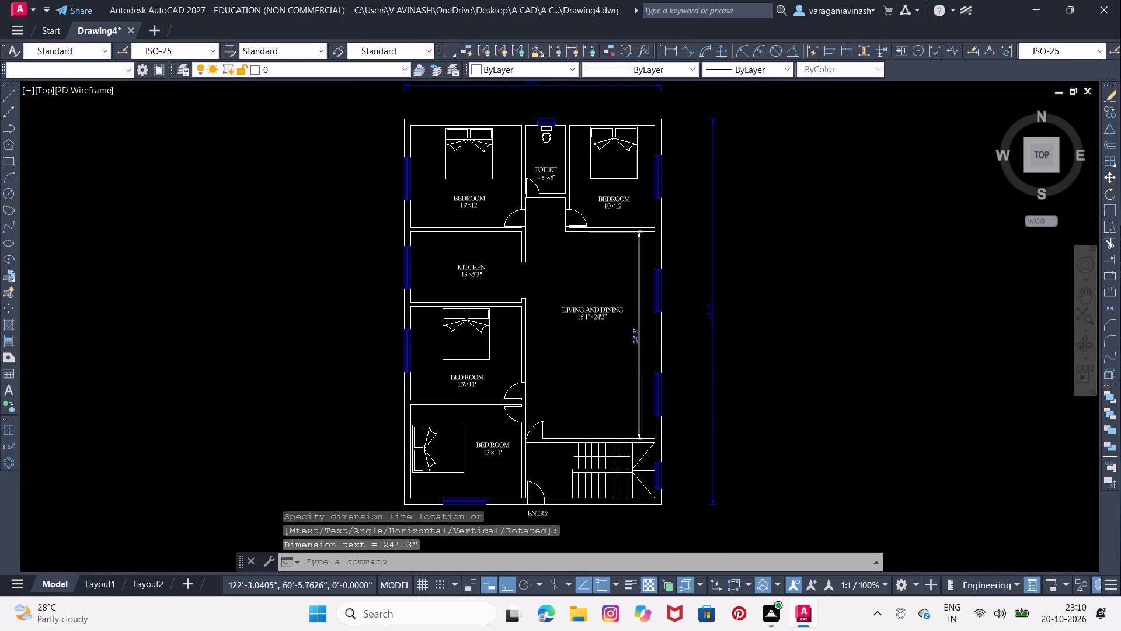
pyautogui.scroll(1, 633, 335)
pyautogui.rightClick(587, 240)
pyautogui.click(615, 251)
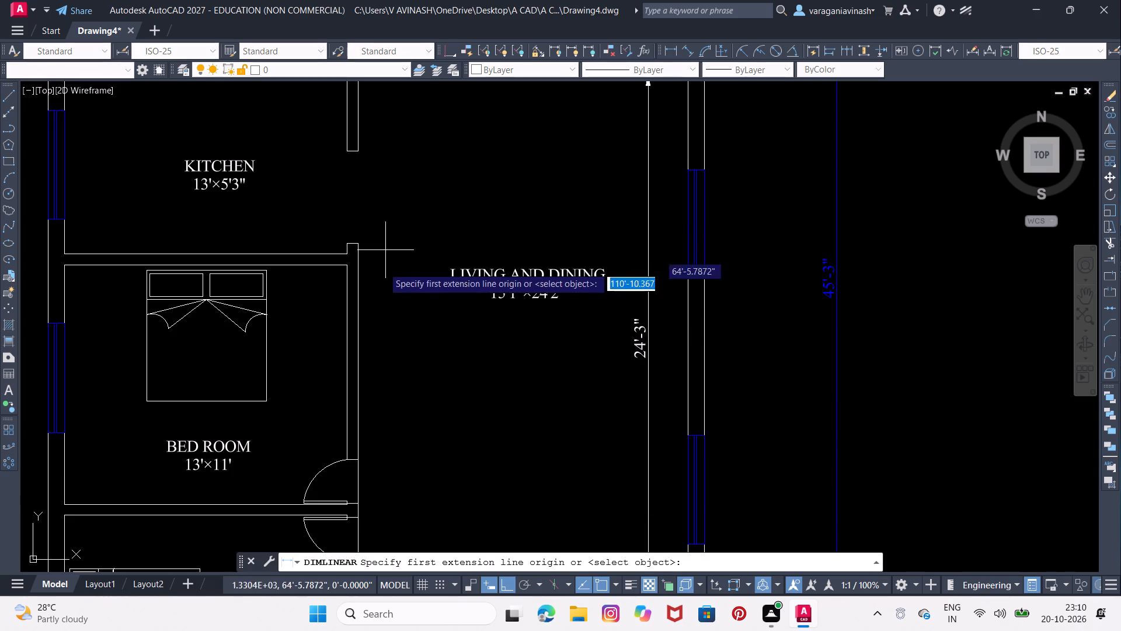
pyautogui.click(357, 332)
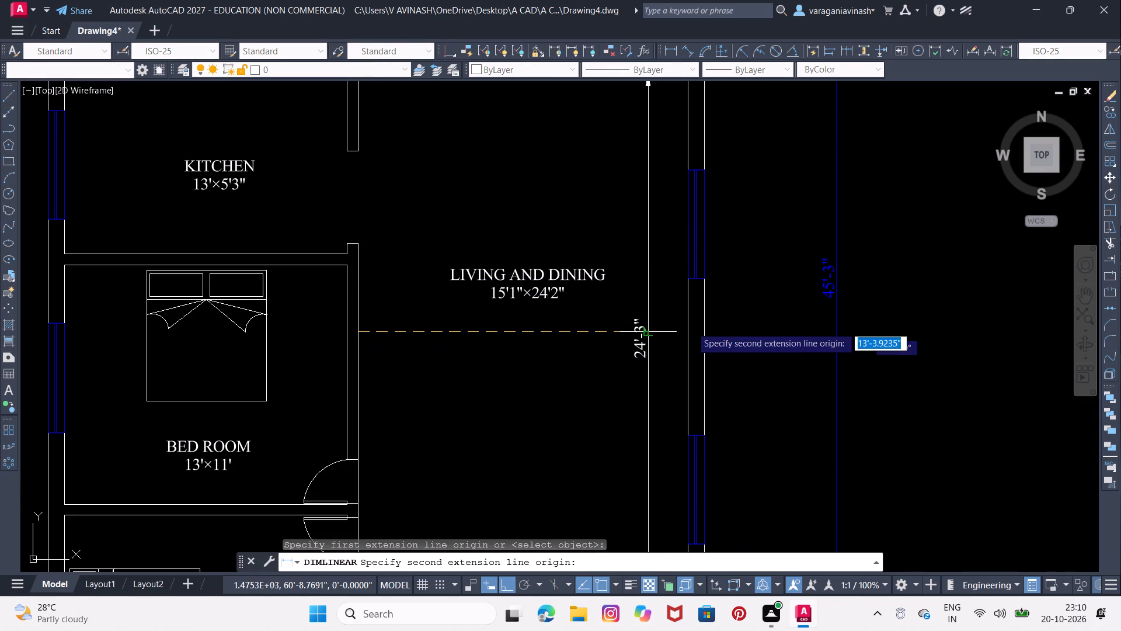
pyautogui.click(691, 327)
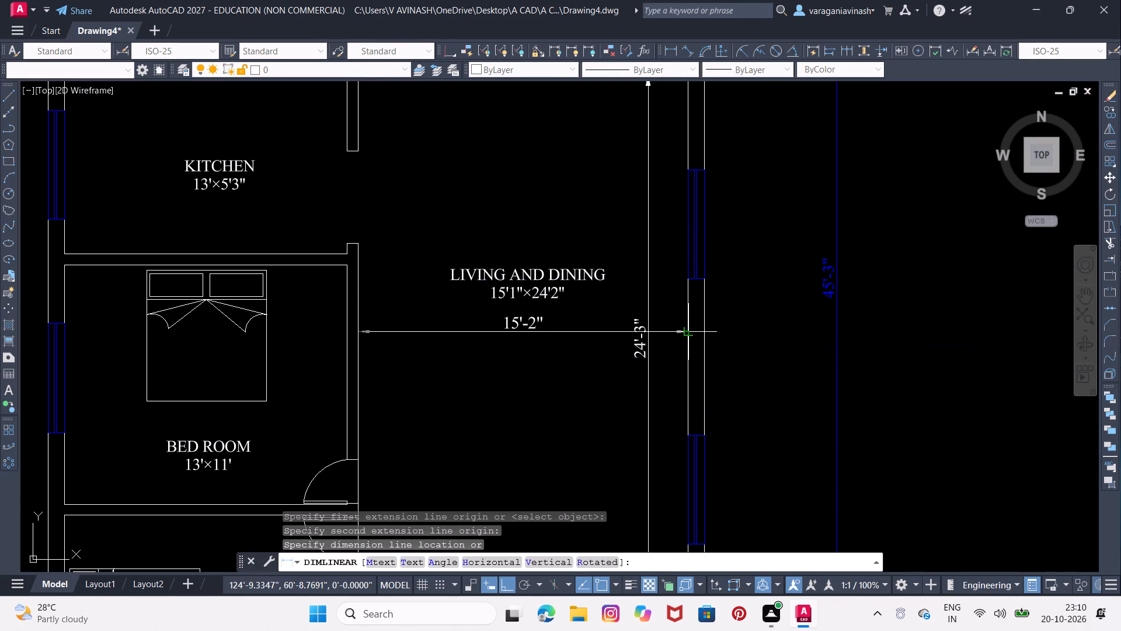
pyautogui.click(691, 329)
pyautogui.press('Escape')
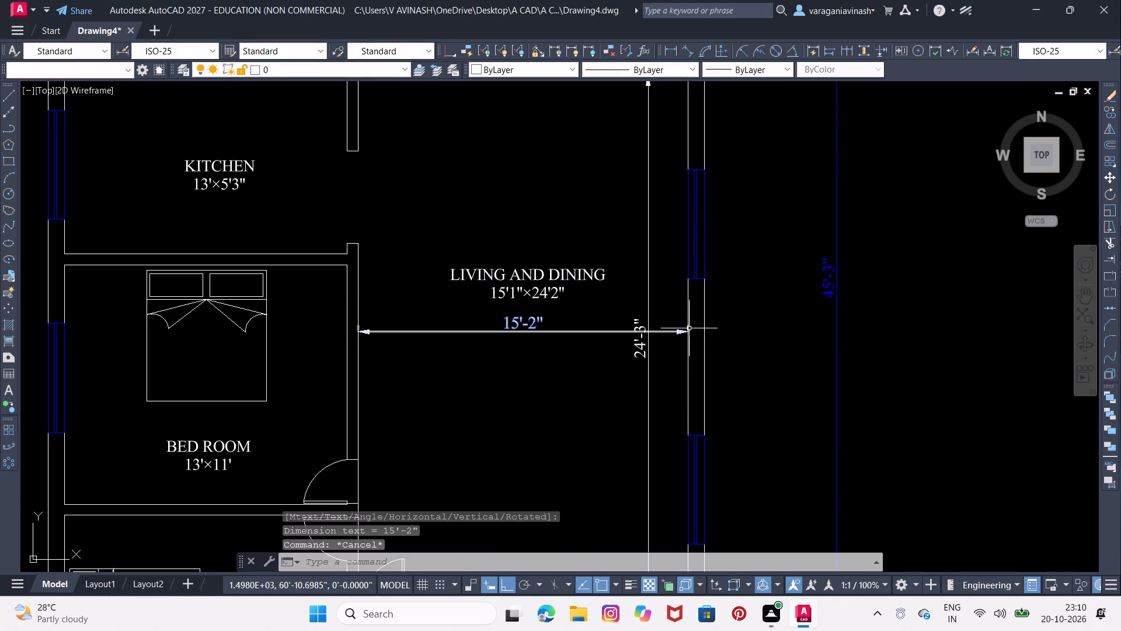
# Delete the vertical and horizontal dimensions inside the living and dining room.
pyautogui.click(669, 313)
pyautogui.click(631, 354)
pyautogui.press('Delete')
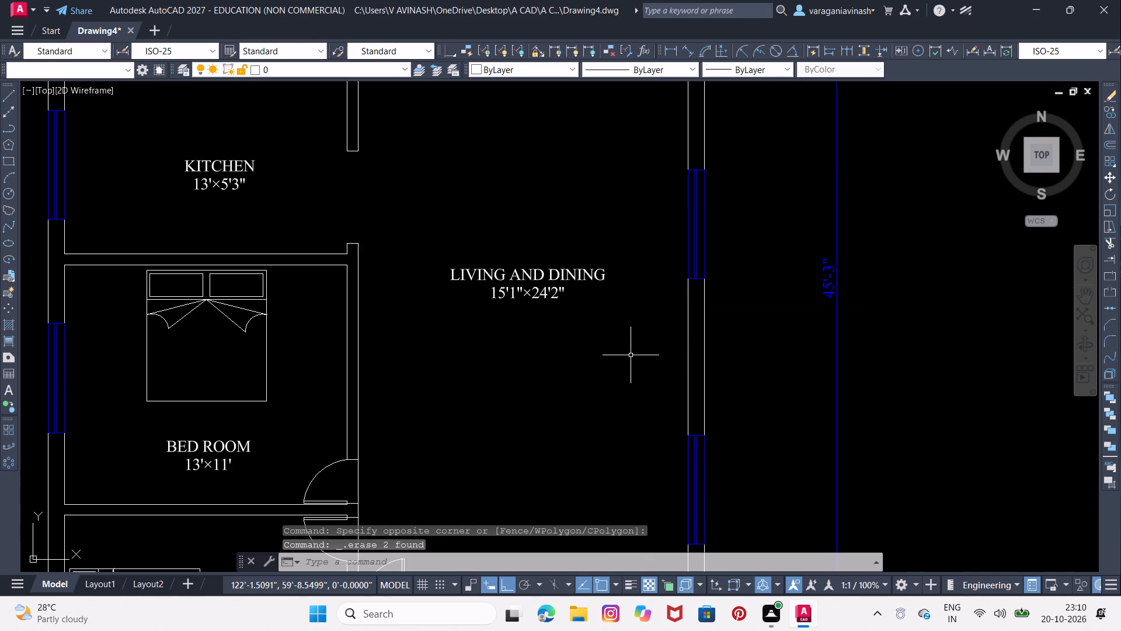
# Delete the two blue overall dimensions, east of the plan and above its north wall.
pyautogui.scroll(-2, 631, 355)
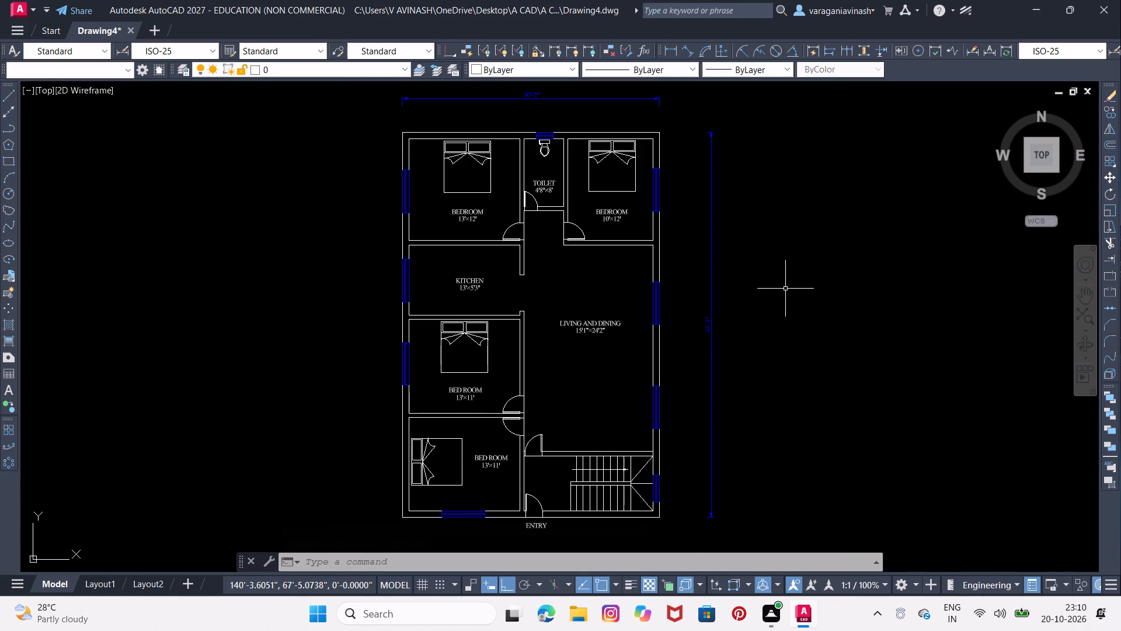
pyautogui.moveTo(772, 288); pyautogui.dragTo(765, 295, button='middle')
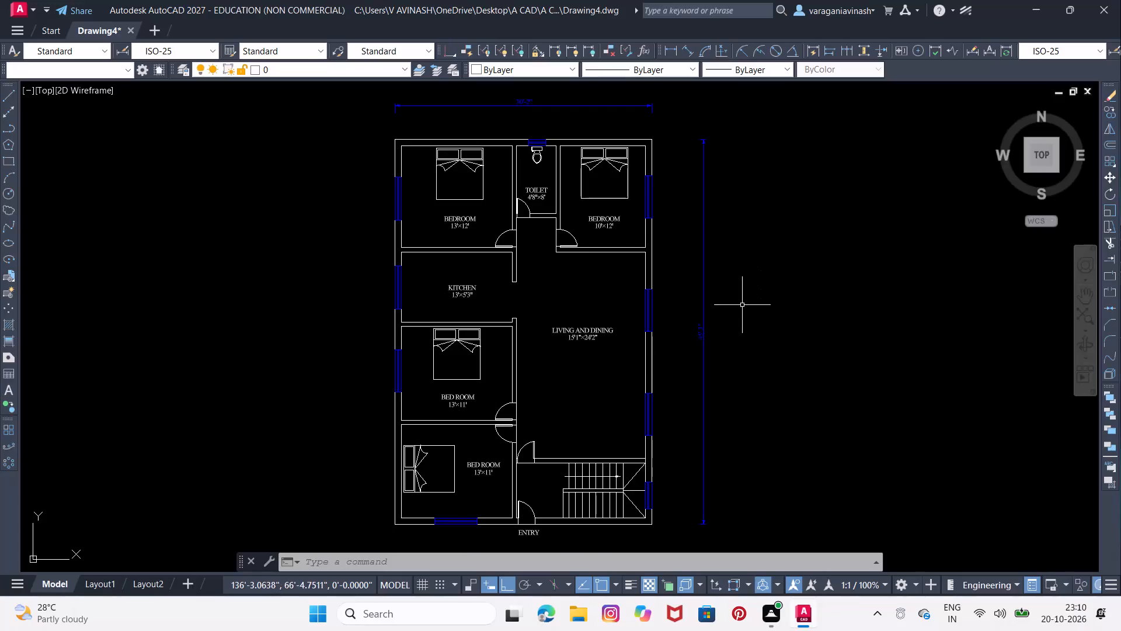
pyautogui.click(741, 305)
pyautogui.click(684, 359)
pyautogui.rightClick(688, 341)
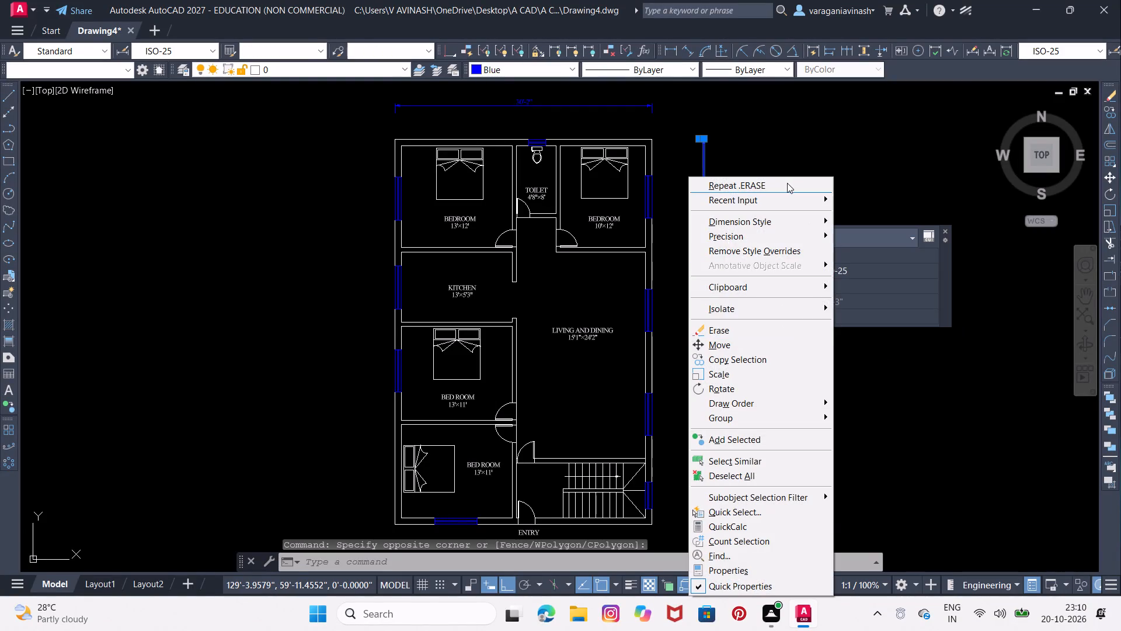
pyautogui.click(626, 99)
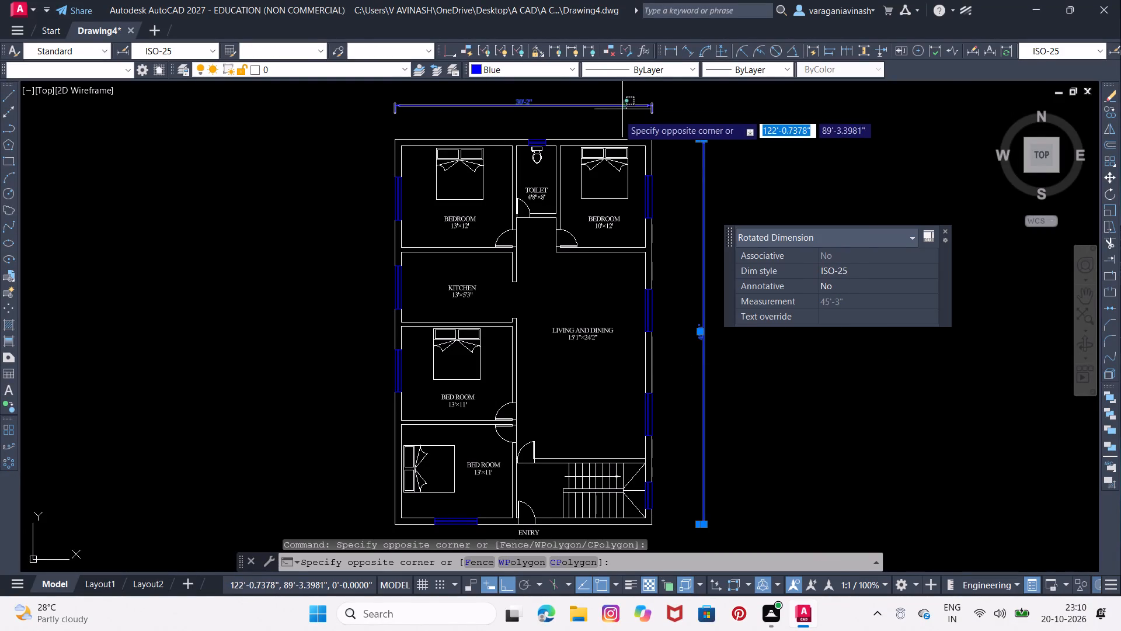
pyautogui.click(617, 116)
pyautogui.press('Delete')
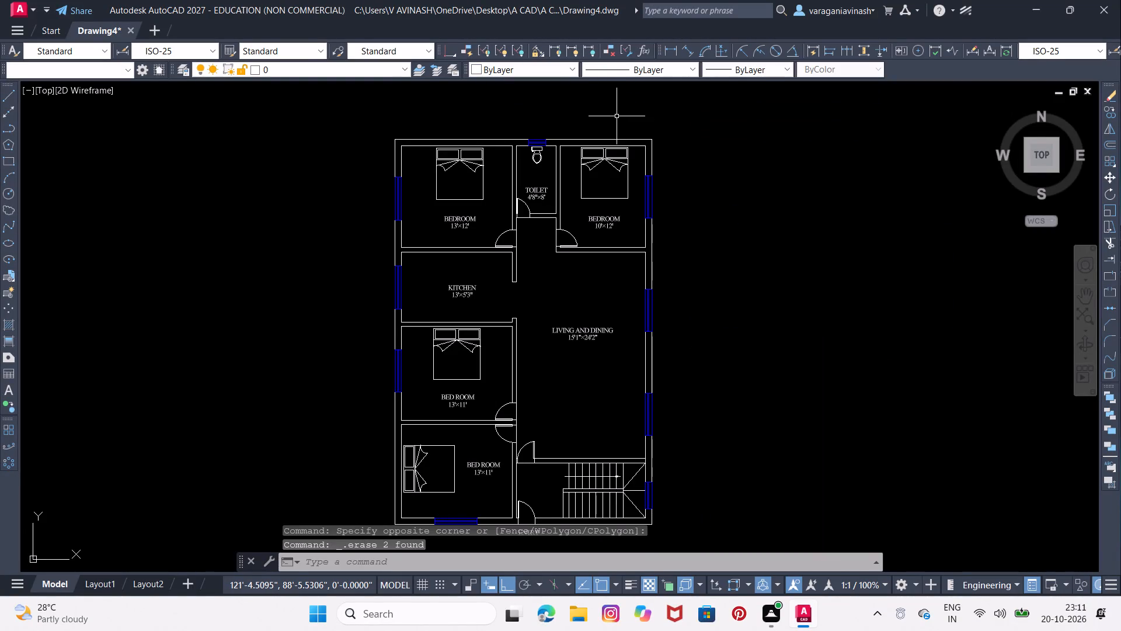
# Copy the ENTRY label a short distance straight below itself, outside the south wall.
pyautogui.moveTo(510, 248); pyautogui.dragTo(510, 148, button='middle')
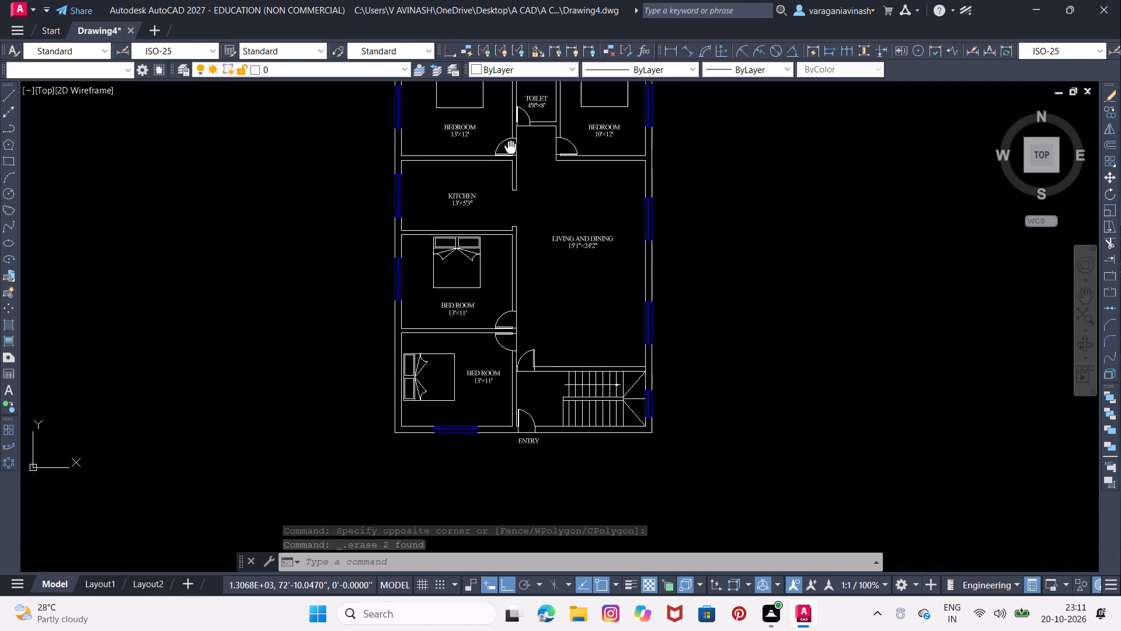
pyautogui.moveTo(510, 148); pyautogui.dragTo(510, 147, button='middle')
pyautogui.moveTo(524, 427); pyautogui.dragTo(515, 384, button='middle')
pyautogui.scroll(1, 523, 390)
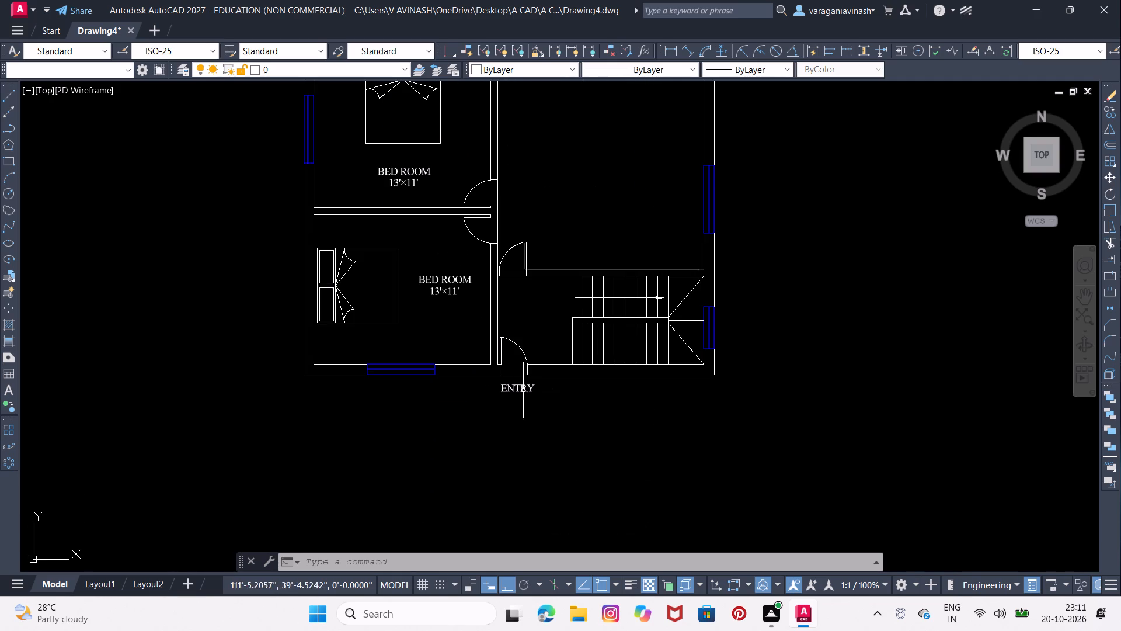
pyautogui.click(515, 387)
pyautogui.moveTo(515, 387); pyautogui.dragTo(514, 421, button='right')
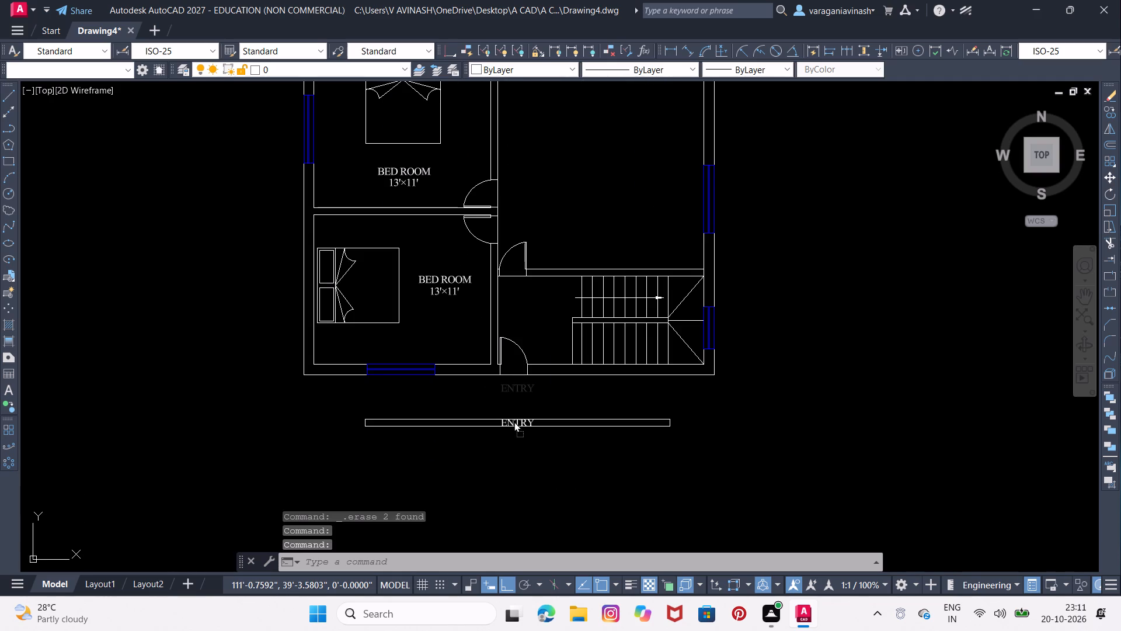
pyautogui.moveTo(514, 421); pyautogui.dragTo(514, 423, button='right')
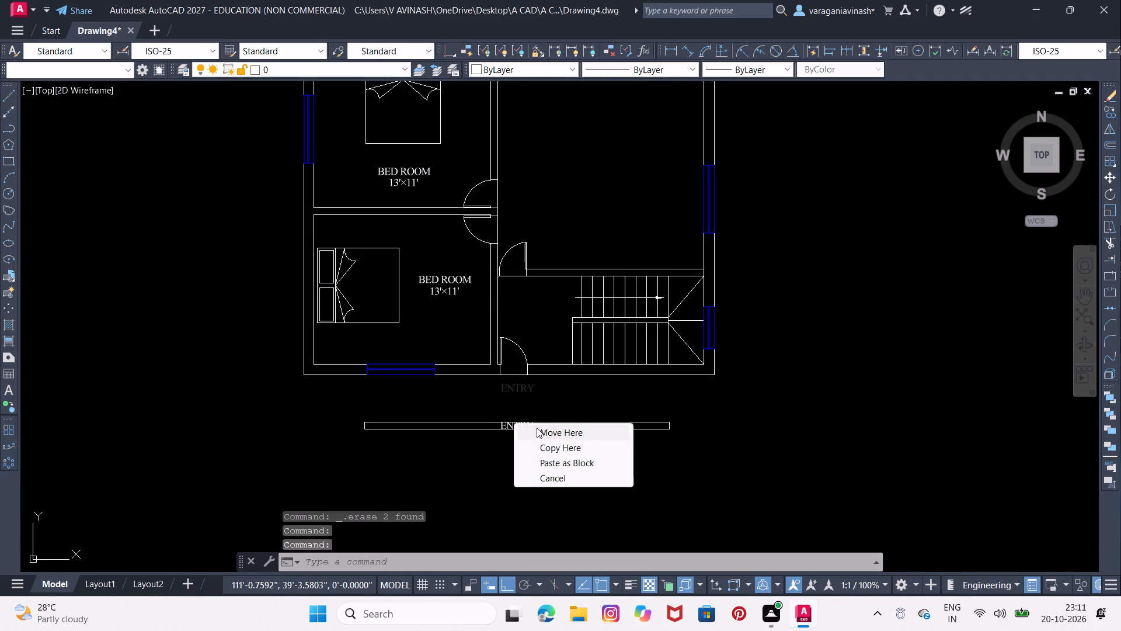
pyautogui.click(545, 445)
# Replace the text of the lower ENTRY copy with GROUND FLOOR PLAN.
pyautogui.doubleClick(521, 423)
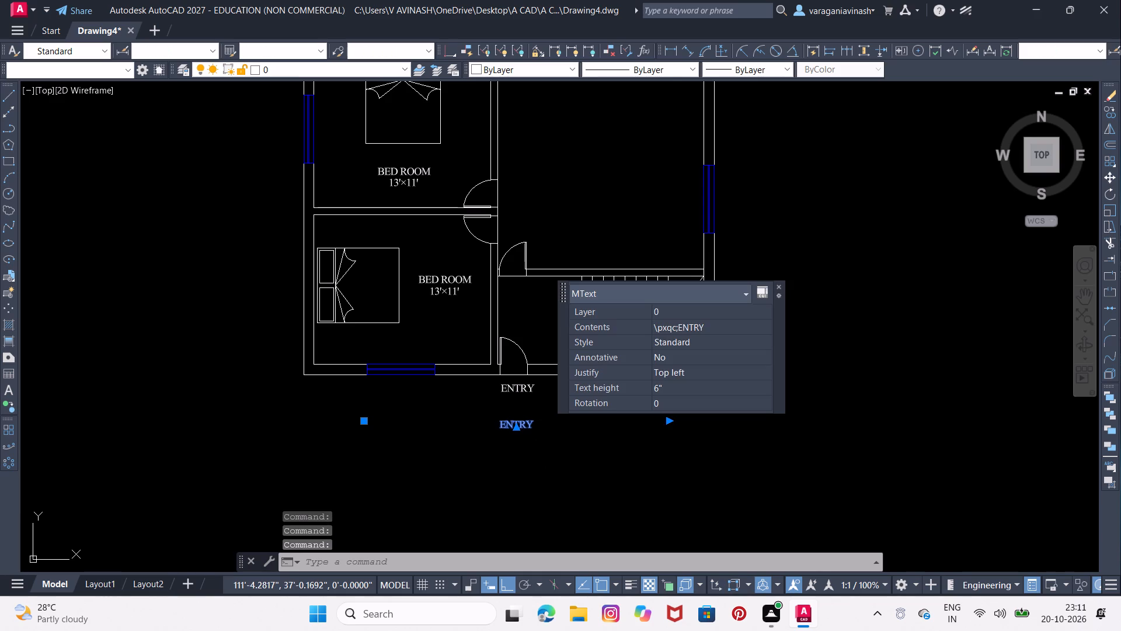
pyautogui.moveTo(539, 425); pyautogui.dragTo(526, 424)
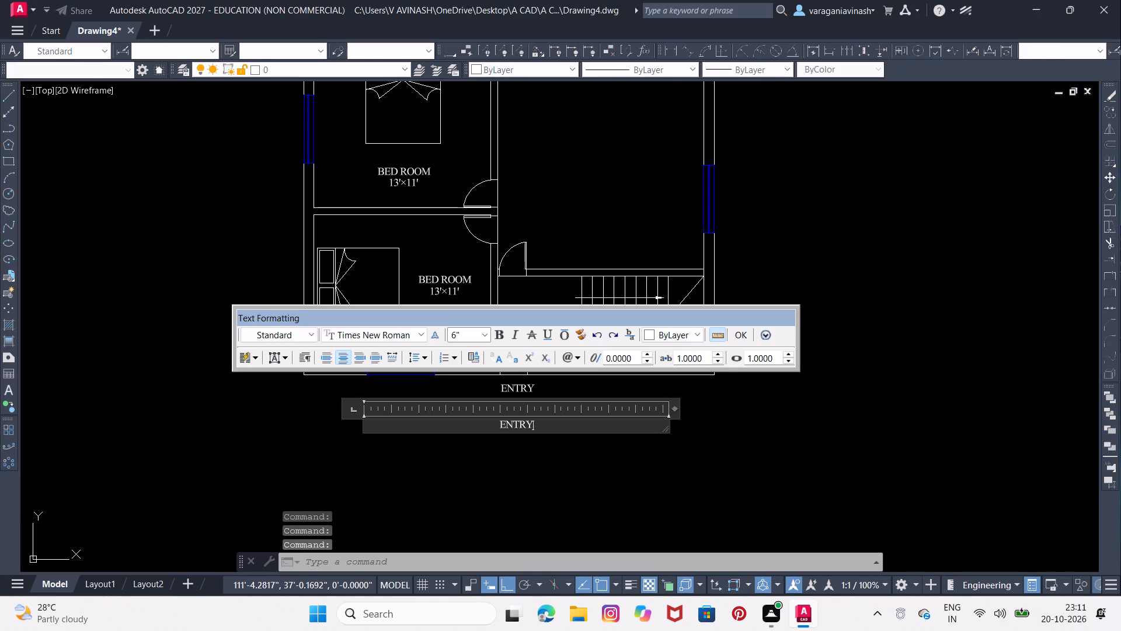
pyautogui.moveTo(526, 424); pyautogui.dragTo(498, 420)
pyautogui.write('GROUNF')
pyautogui.press('BackSpace')
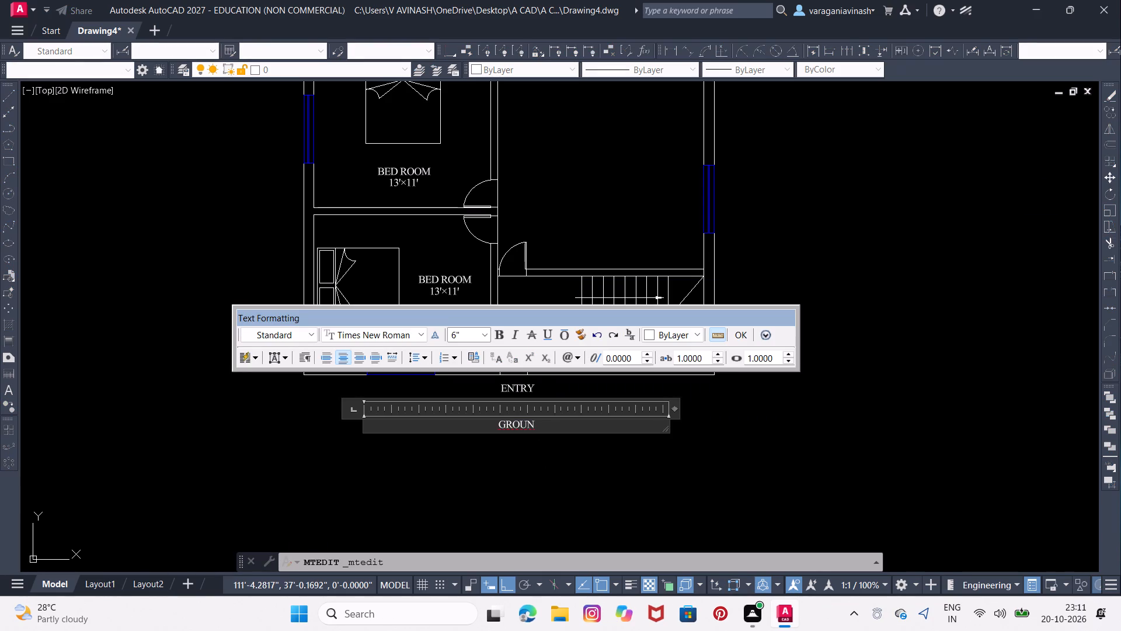
pyautogui.press('d')
pyautogui.press('space')
pyautogui.press('f')
pyautogui.write('LOO')
pyautogui.write('R PLAN')
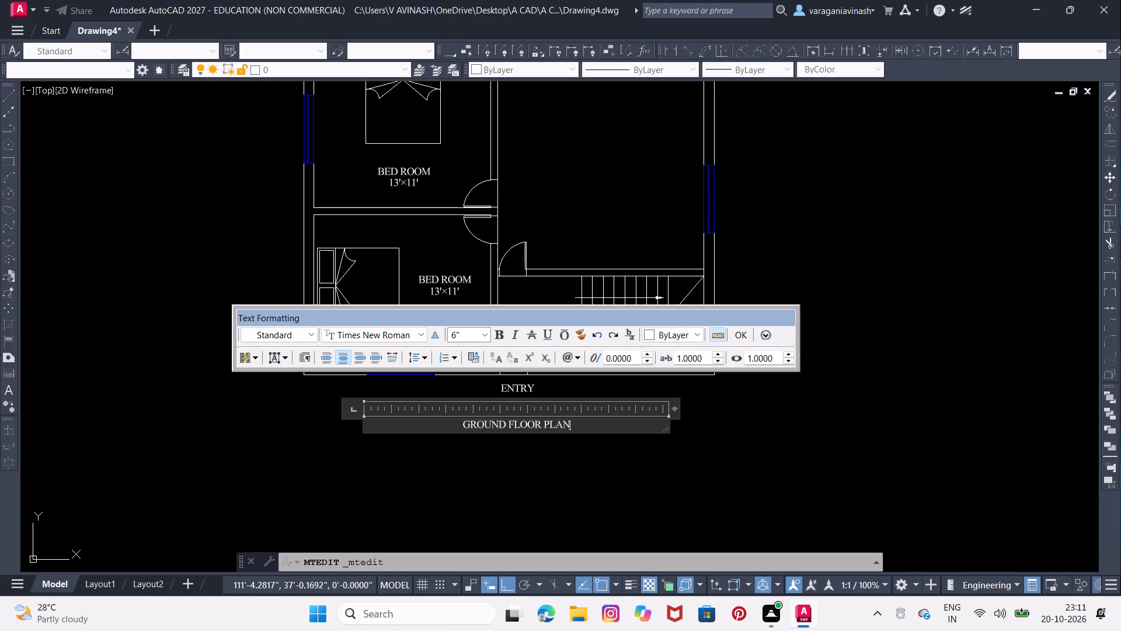
# Set the text height of the GROUND FLOOR PLAN title to 0.8' and finish the text edit.
pyautogui.moveTo(572, 424); pyautogui.dragTo(450, 428)
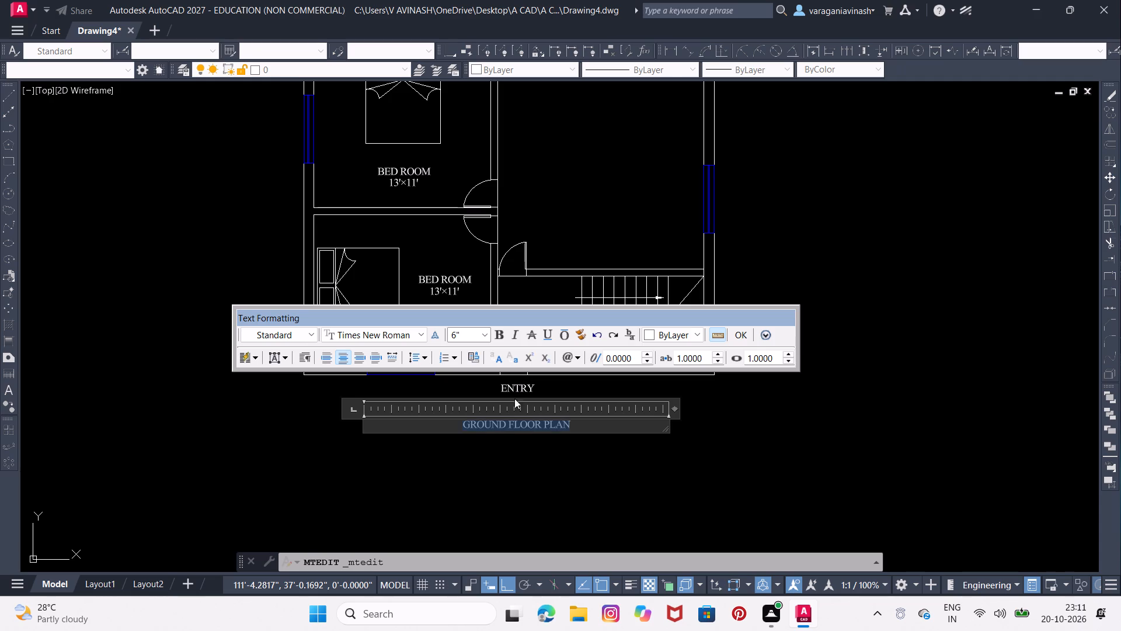
pyautogui.click(482, 337)
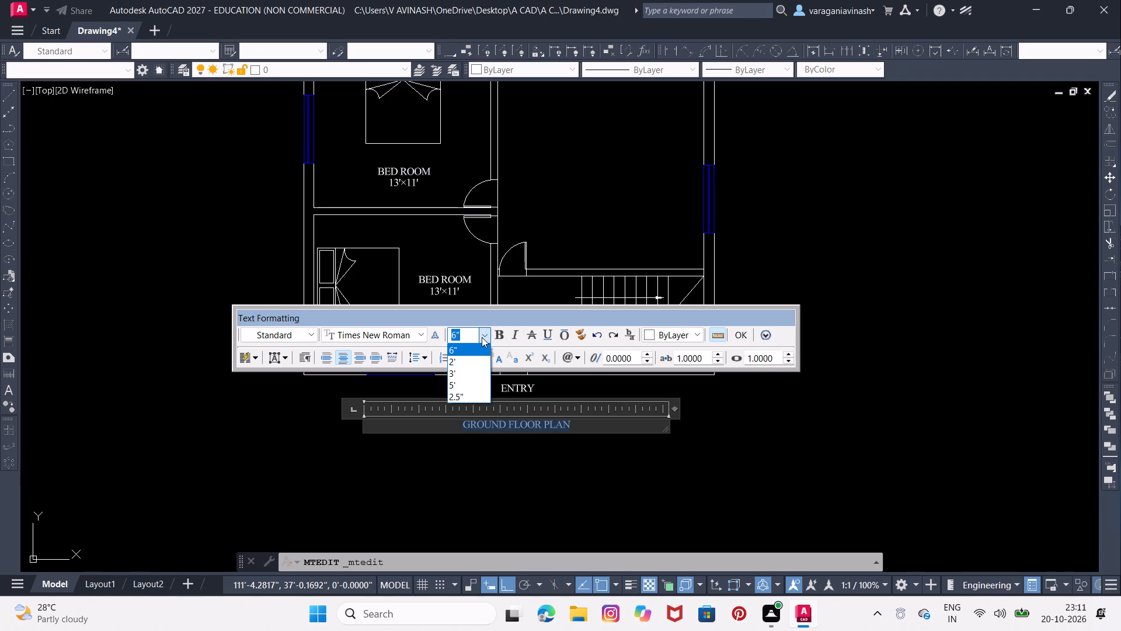
pyautogui.write("0.8'")
pyautogui.press('Return')
pyautogui.click(512, 485)
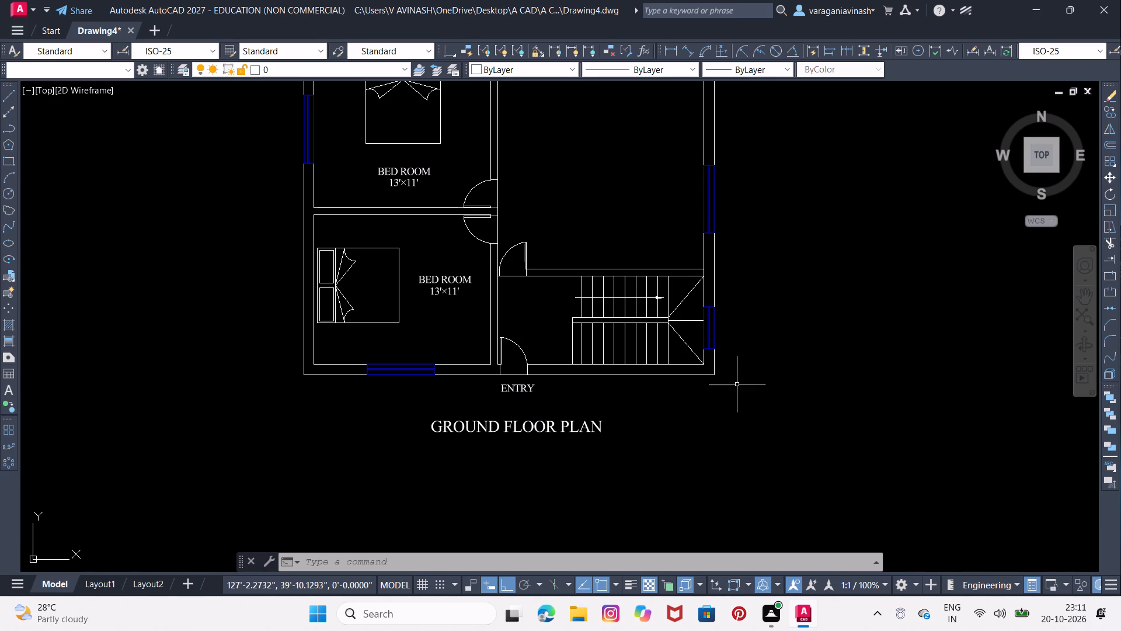
# Move the GROUND FLOOR PLAN title slightly north-east, closer to the ENTRY label.
pyautogui.click(592, 429)
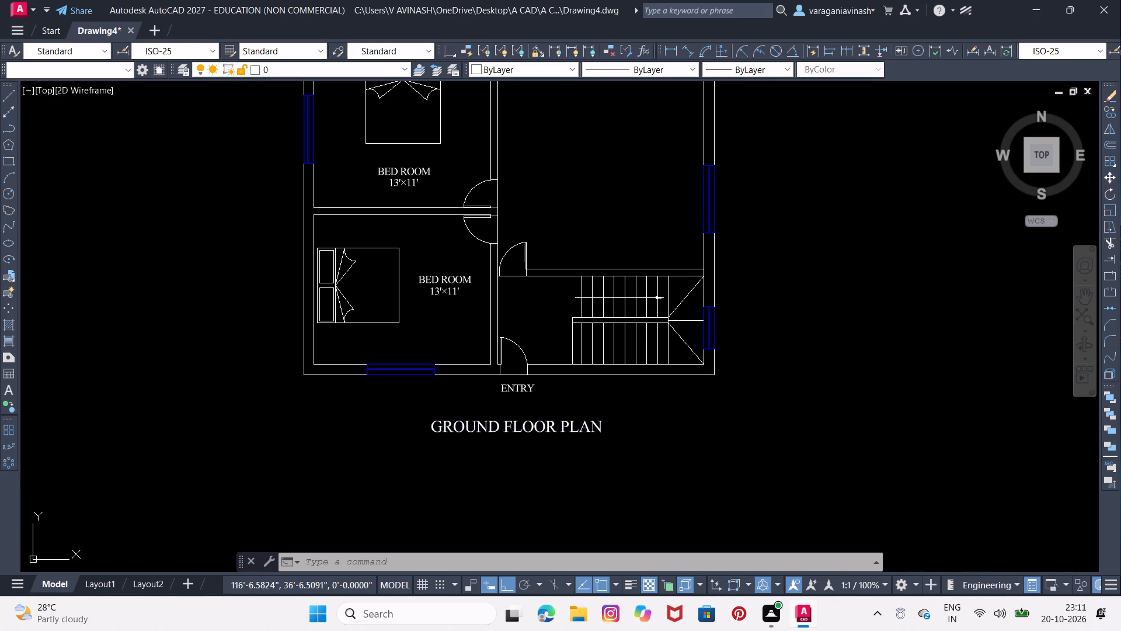
pyautogui.moveTo(592, 429); pyautogui.dragTo(598, 423, button='right')
pyautogui.click(629, 437)
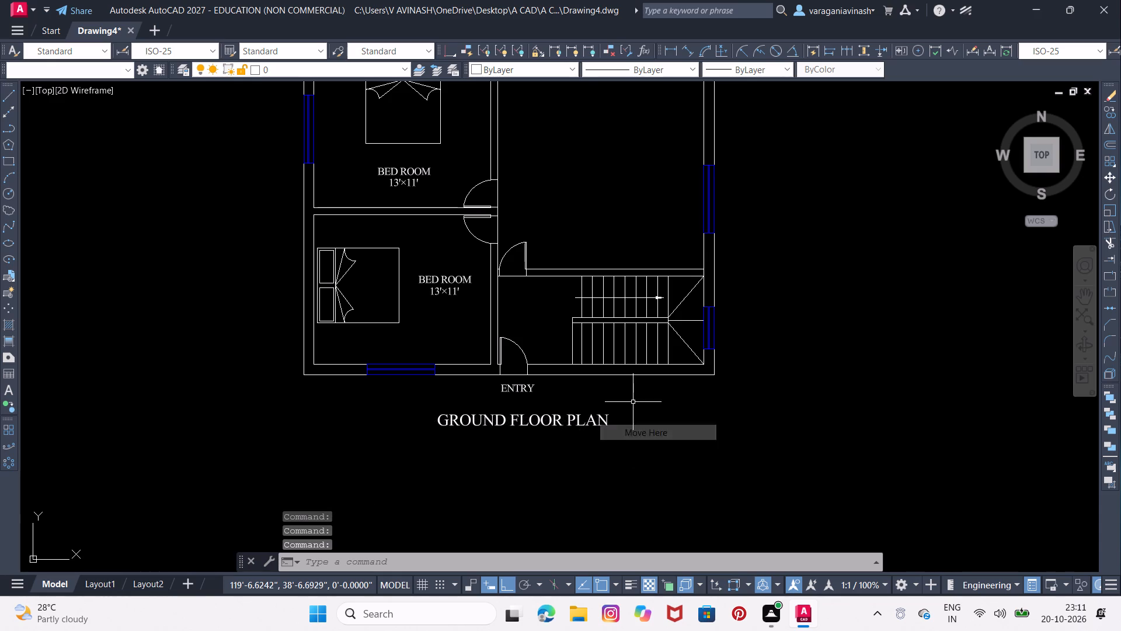
# Copy the GROUND FLOOR PLAN title from below the plan to just above the north wall.
pyautogui.scroll(-2, 633, 401)
pyautogui.moveTo(618, 454); pyautogui.dragTo(604, 515, button='middle')
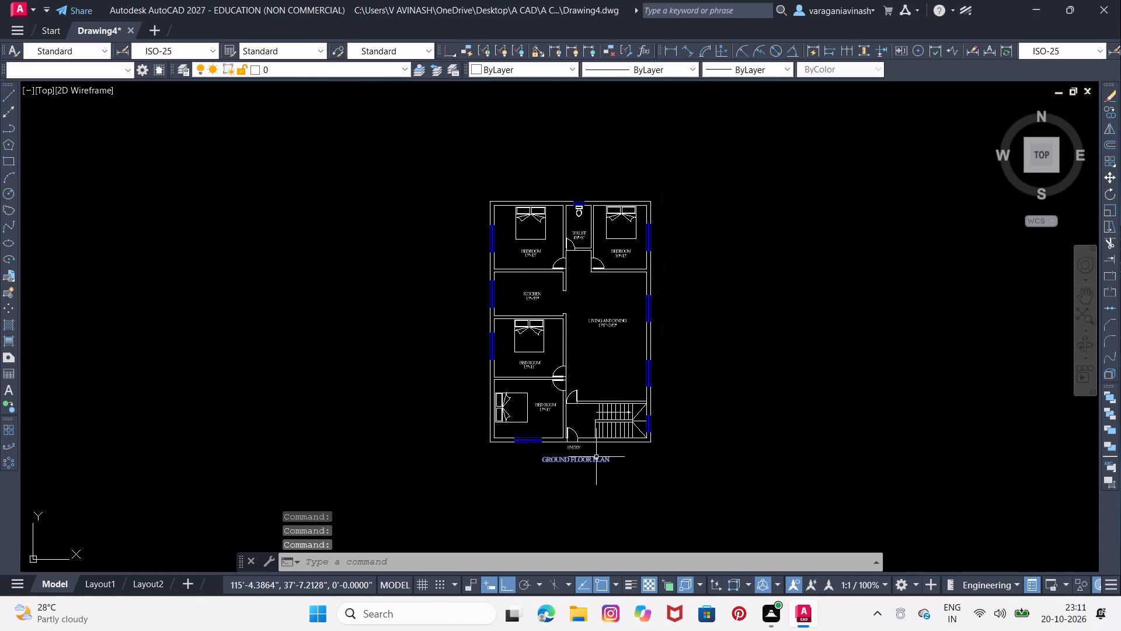
pyautogui.click(596, 457)
pyautogui.moveTo(596, 457); pyautogui.dragTo(597, 126, button='right')
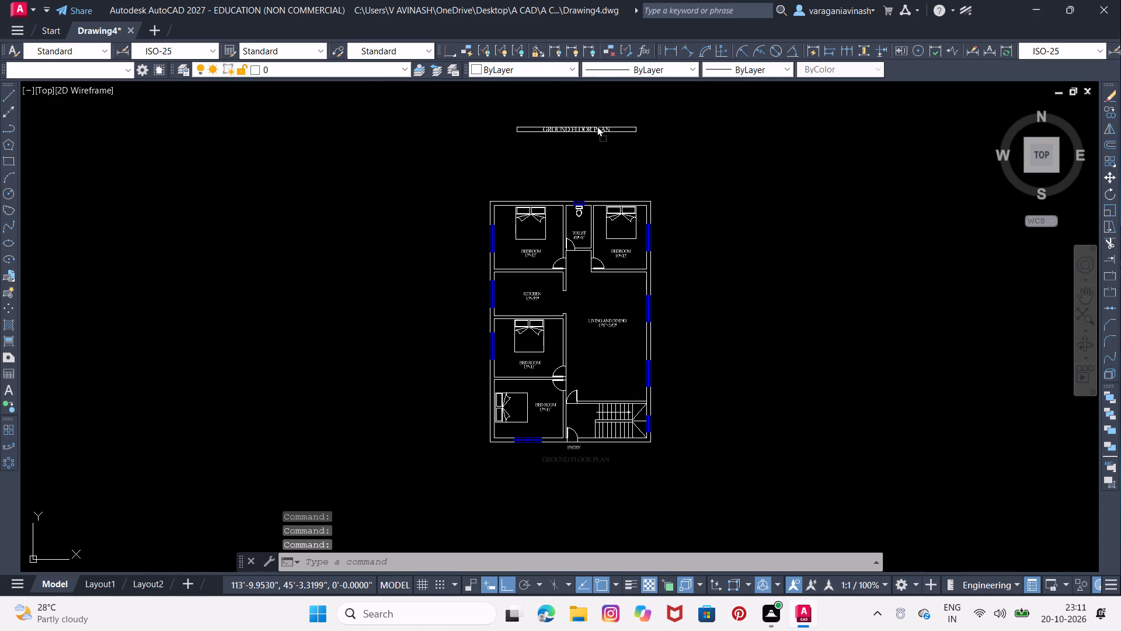
pyautogui.moveTo(597, 126); pyautogui.dragTo(593, 185, button='right')
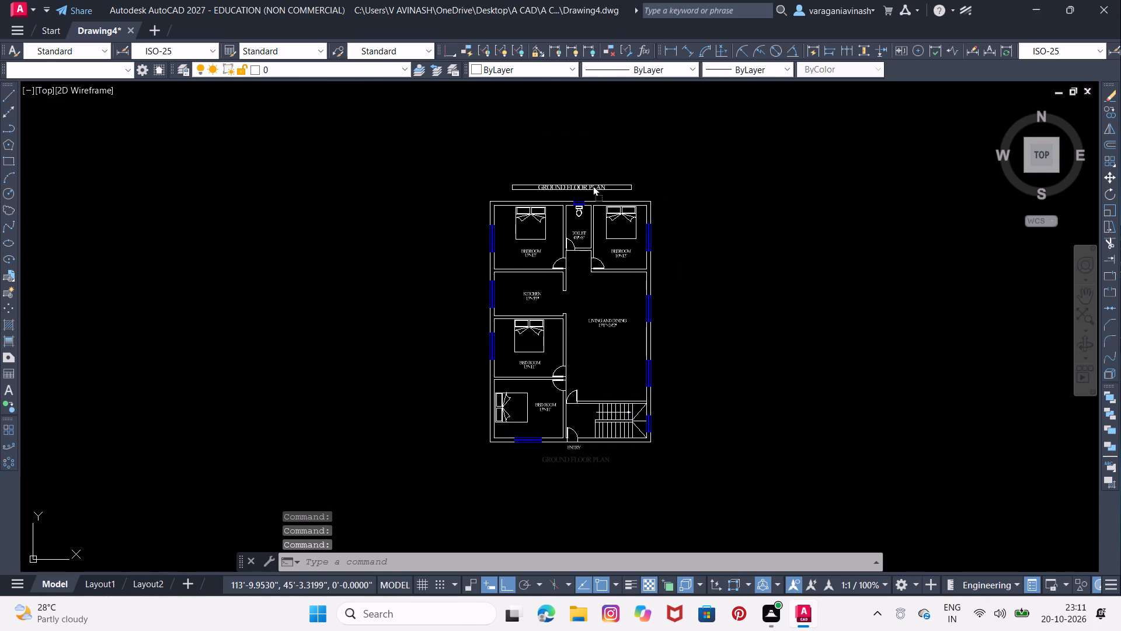
pyautogui.moveTo(593, 185); pyautogui.dragTo(591, 183, button='right')
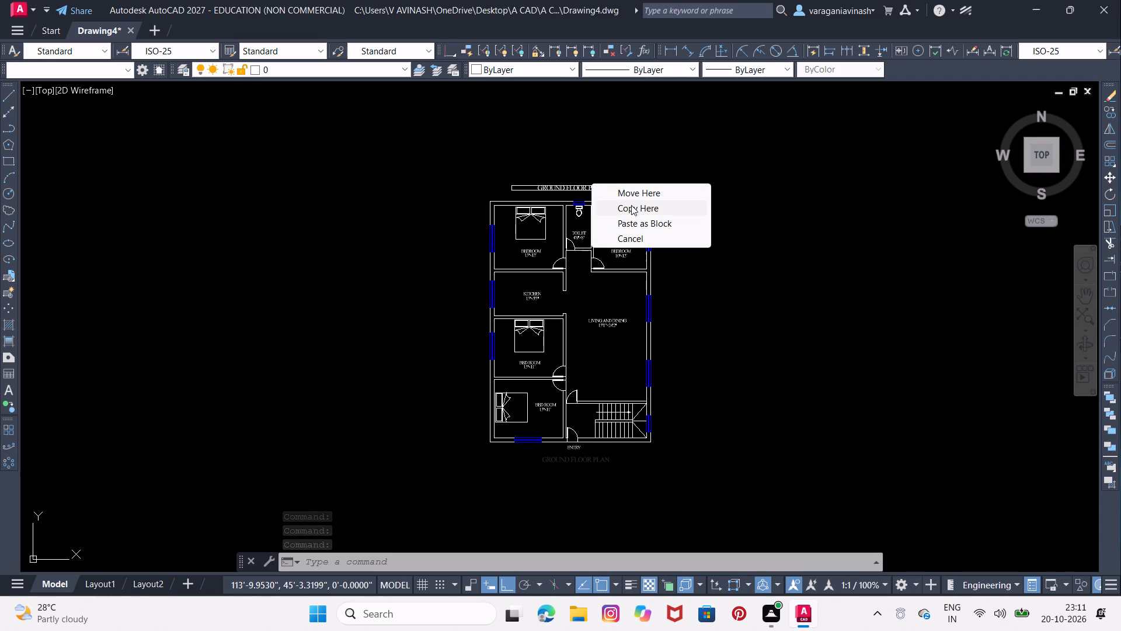
pyautogui.click(633, 206)
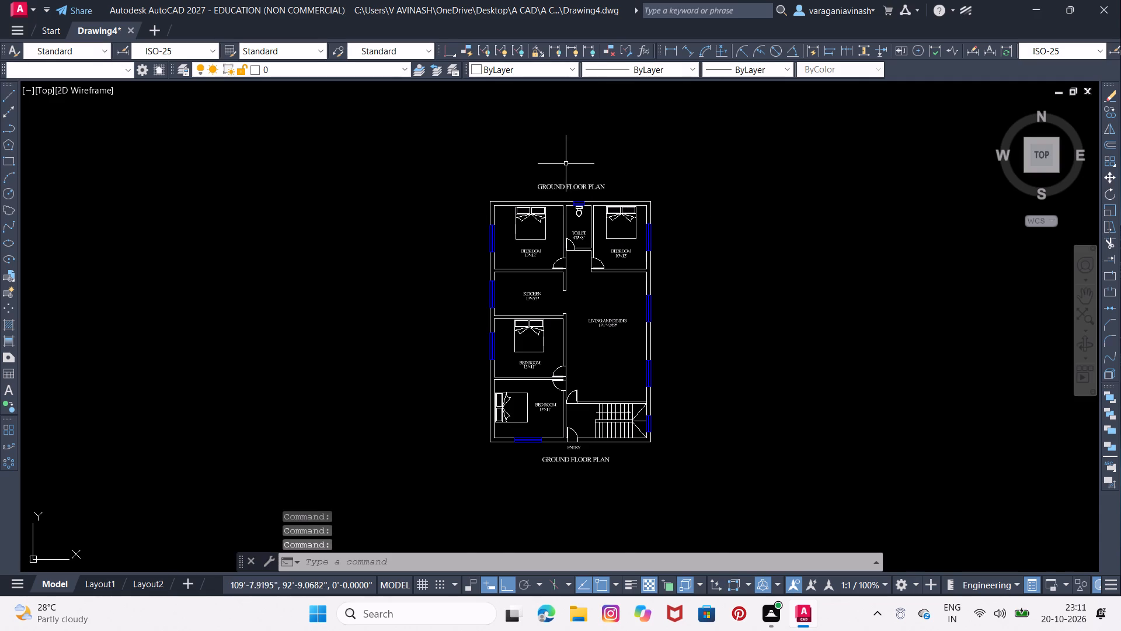
# Replace the text of the upper title copy with "30×45 (1350 sq ft) House plan- north face- FP1085".
pyautogui.scroll(3, 566, 164)
pyautogui.doubleClick(614, 252)
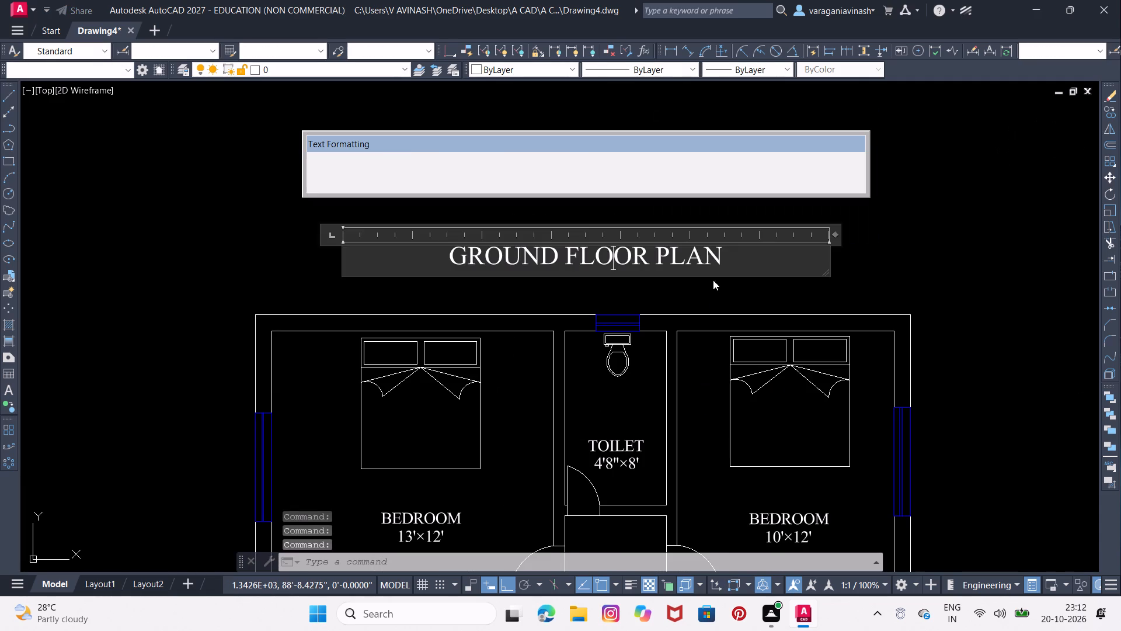
pyautogui.moveTo(726, 255); pyautogui.dragTo(296, 195)
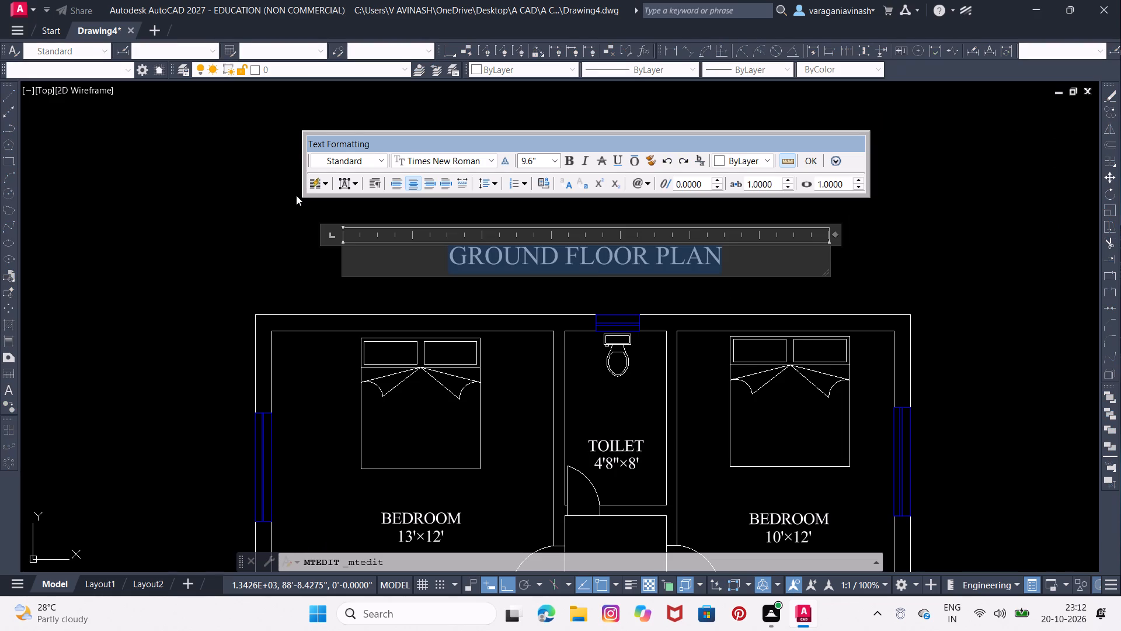
pyautogui.write('30')
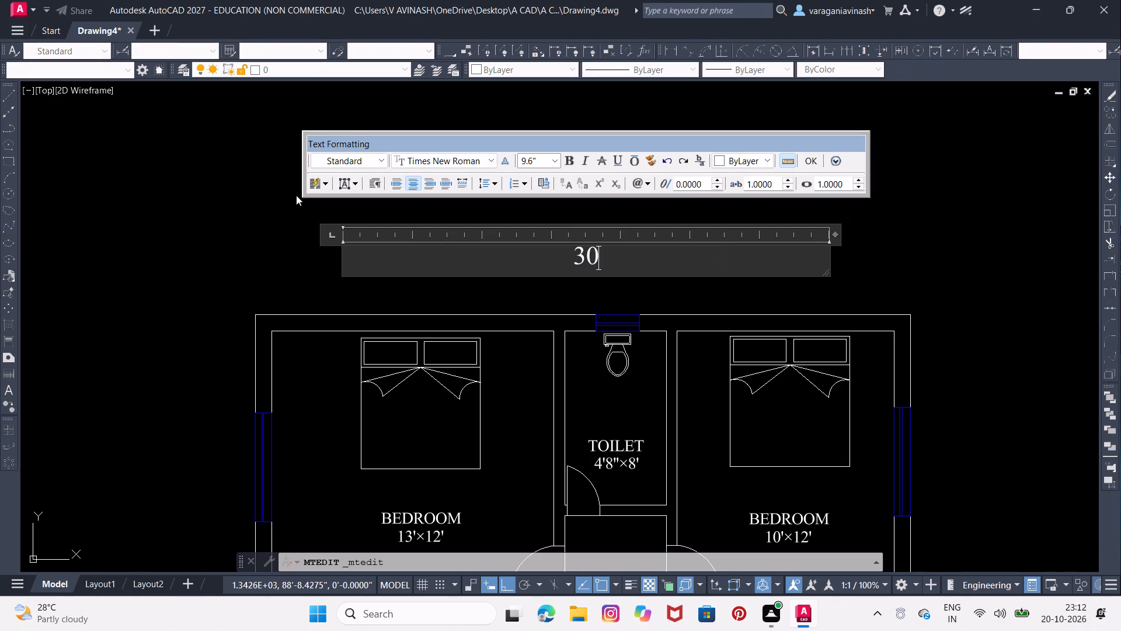
pyautogui.hotkey('alt', '0')
pyautogui.hotkey('alt', '2')
pyautogui.hotkey('alt', '1')
pyautogui.hotkey('alt', '5')
pyautogui.write('45')
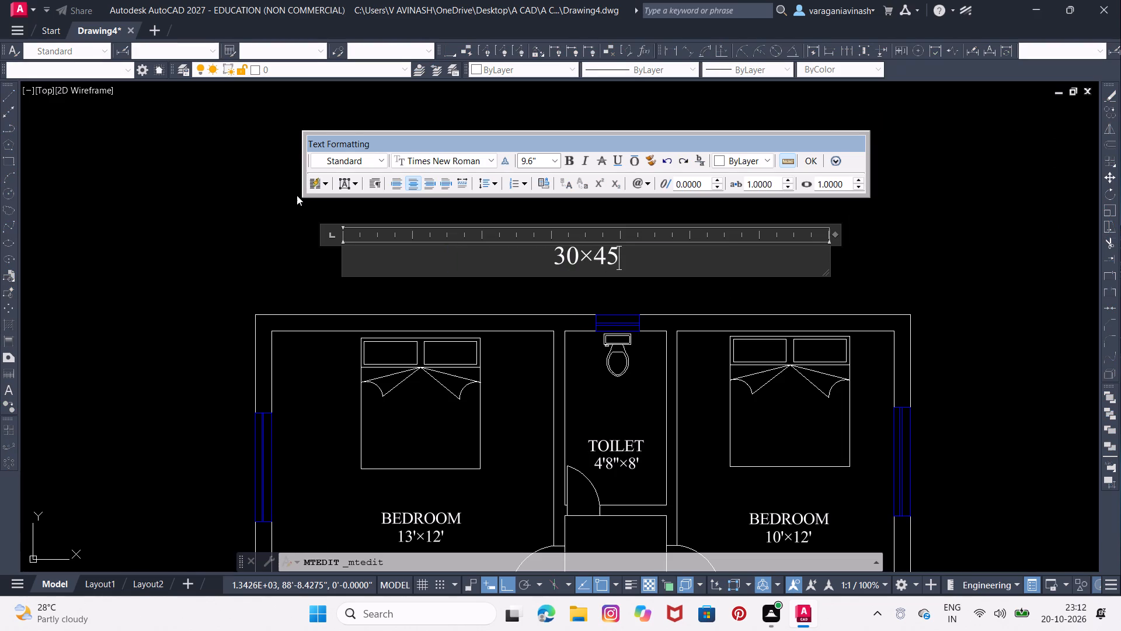
pyautogui.press('space')
pyautogui.hotkey('shift', '(')
pyautogui.write('13')
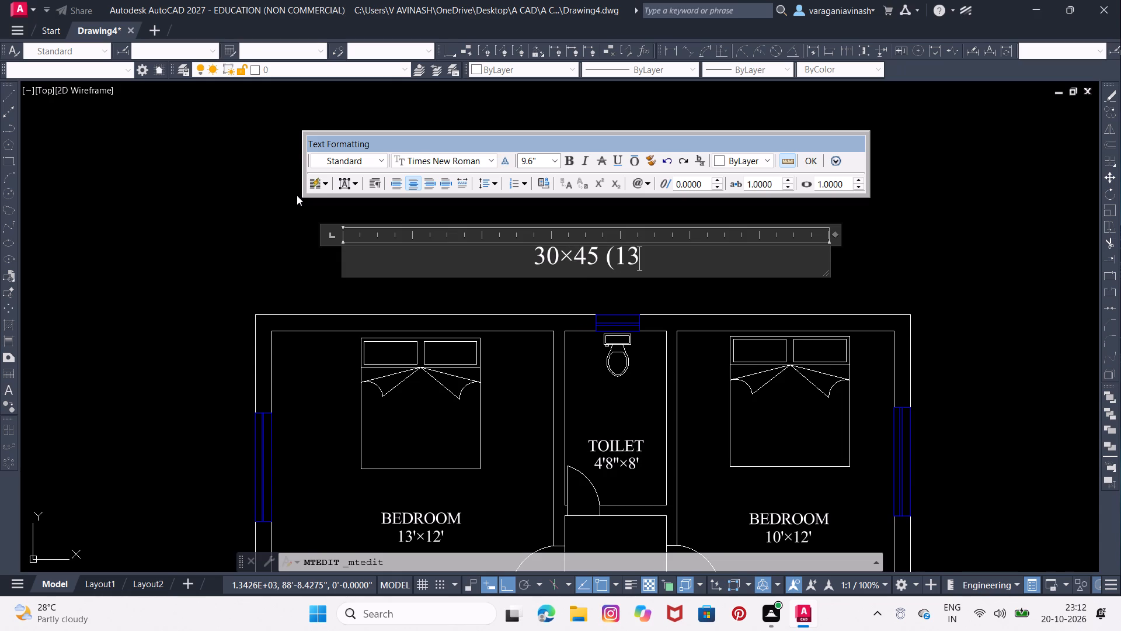
pyautogui.write('50')
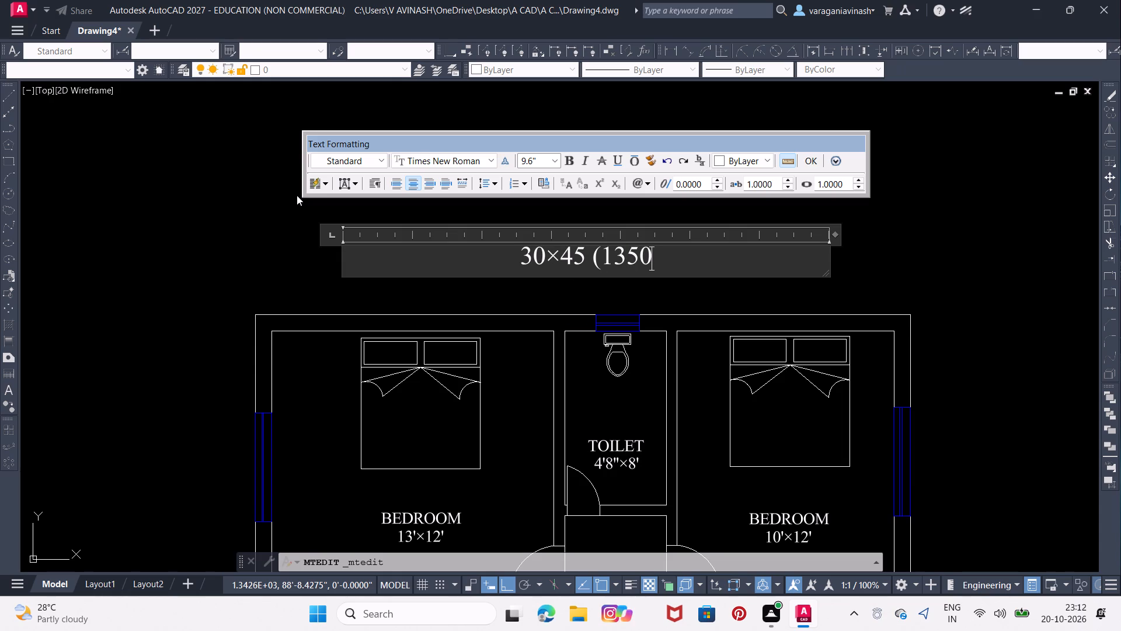
pyautogui.press('space')
pyautogui.press('s')
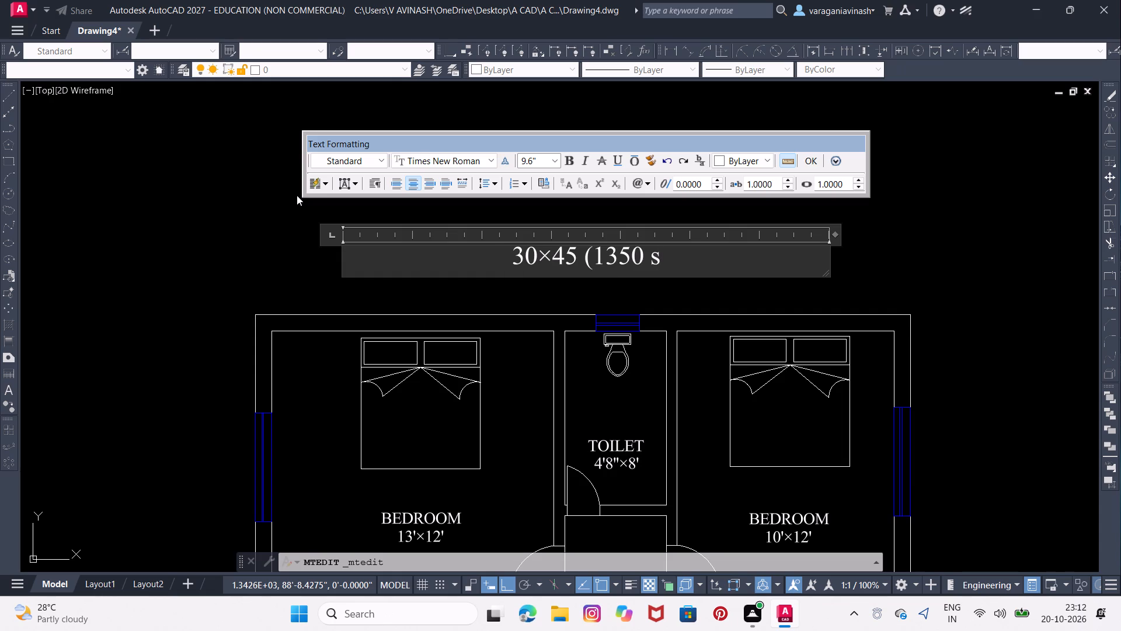
pyautogui.press('q')
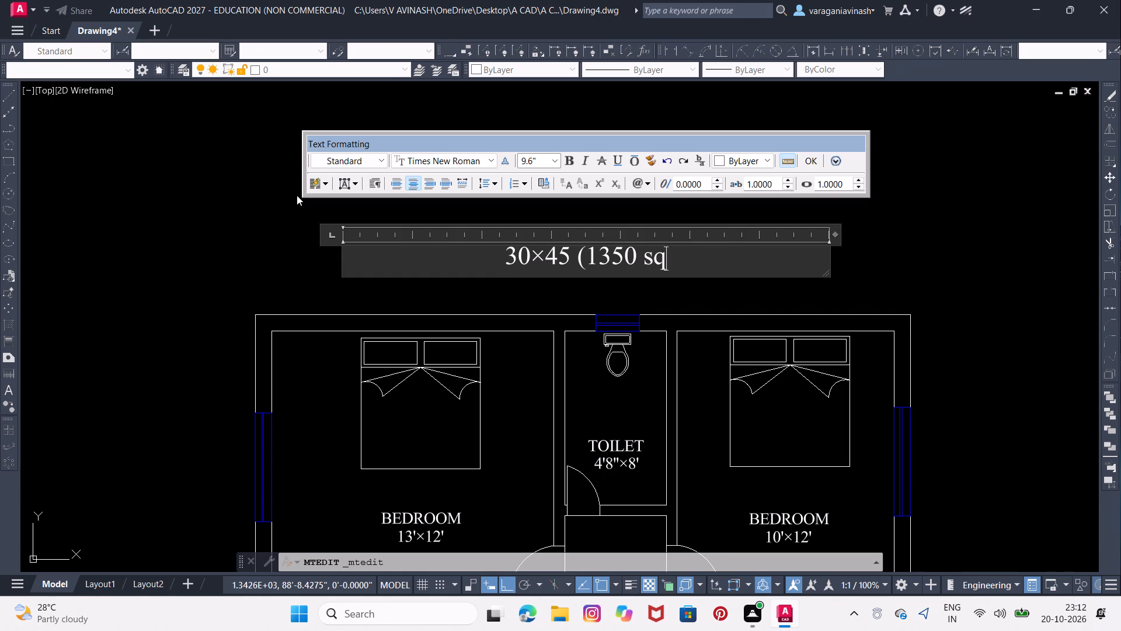
pyautogui.press('space')
pyautogui.write('ft')
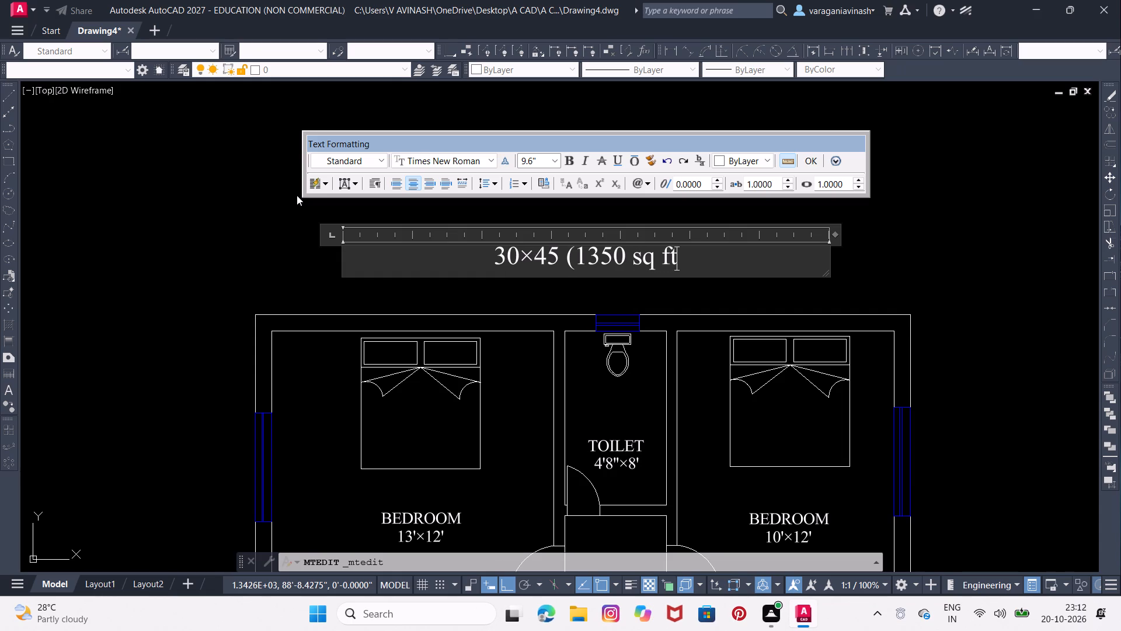
pyautogui.hotkey('shift', ')')
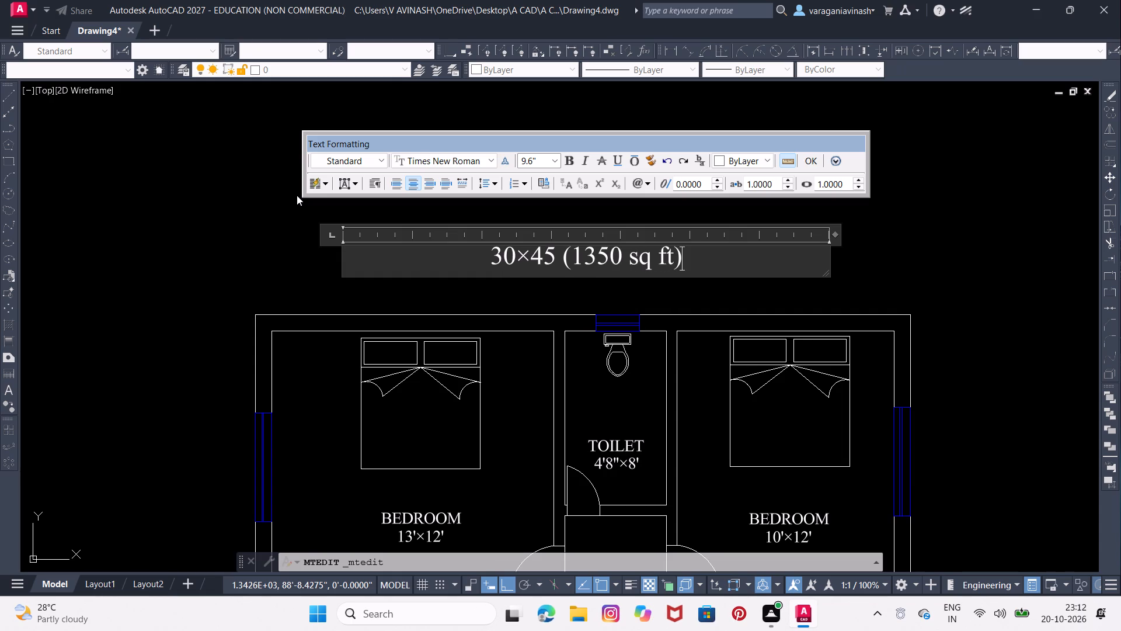
pyautogui.press('space')
pyautogui.press('j')
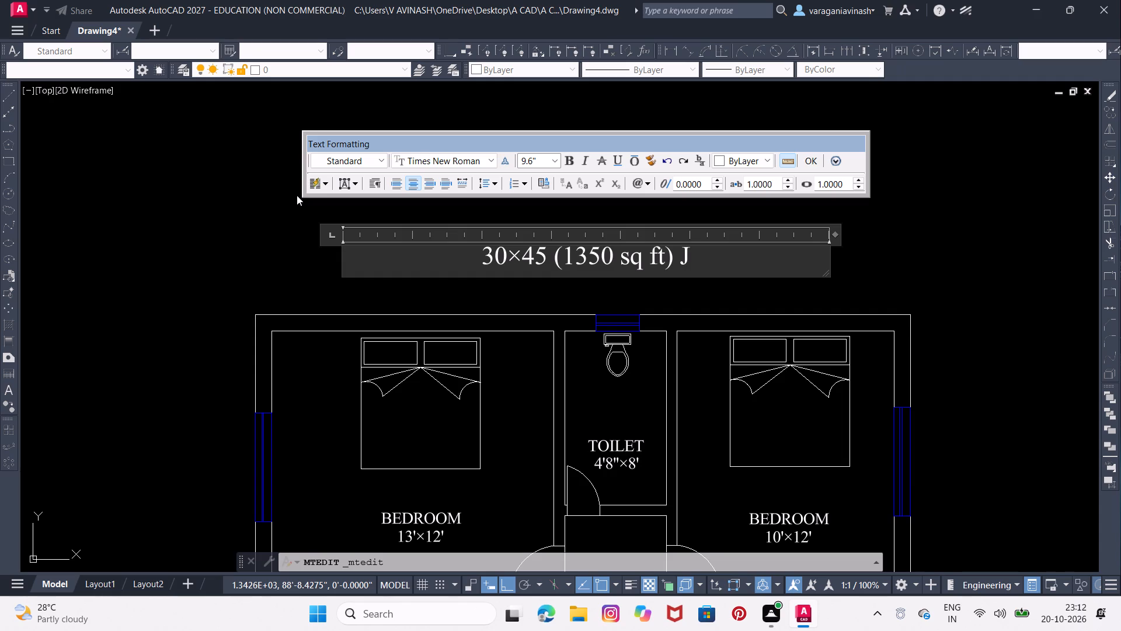
pyautogui.press('BackSpace')
pyautogui.press('h')
pyautogui.write('ouse')
pyautogui.press('space')
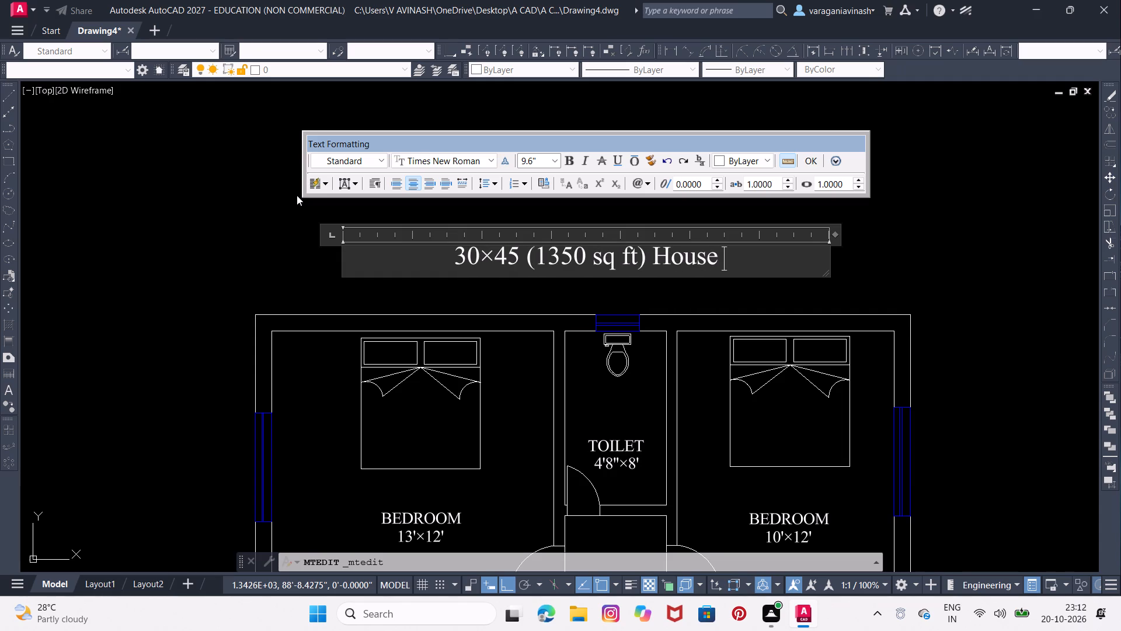
pyautogui.write('plan')
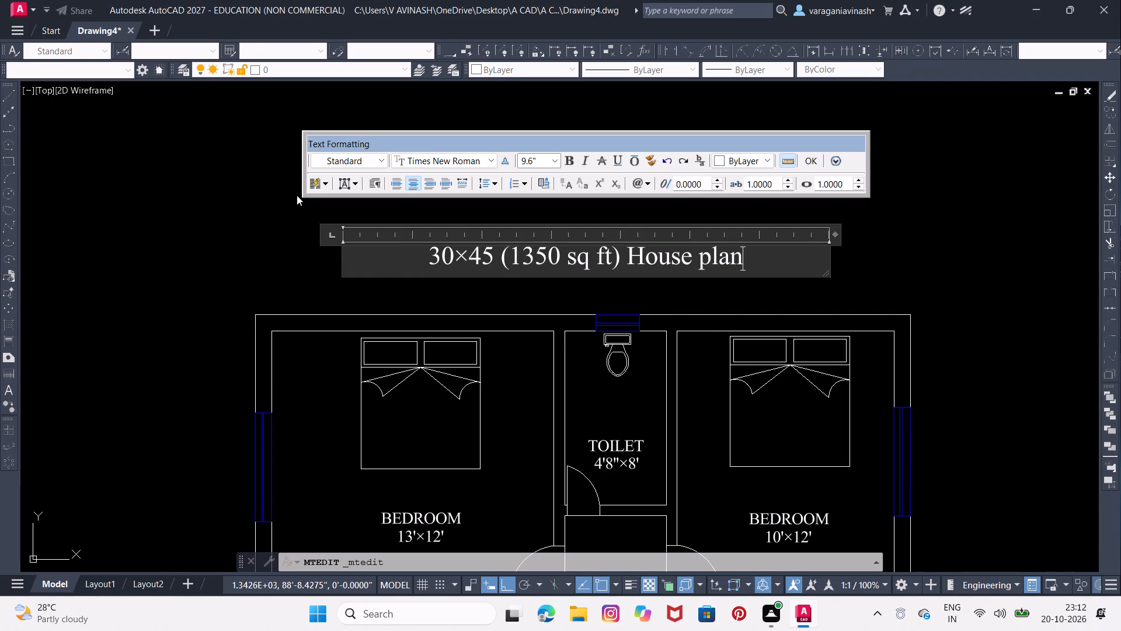
pyautogui.write('- north')
pyautogui.press('space')
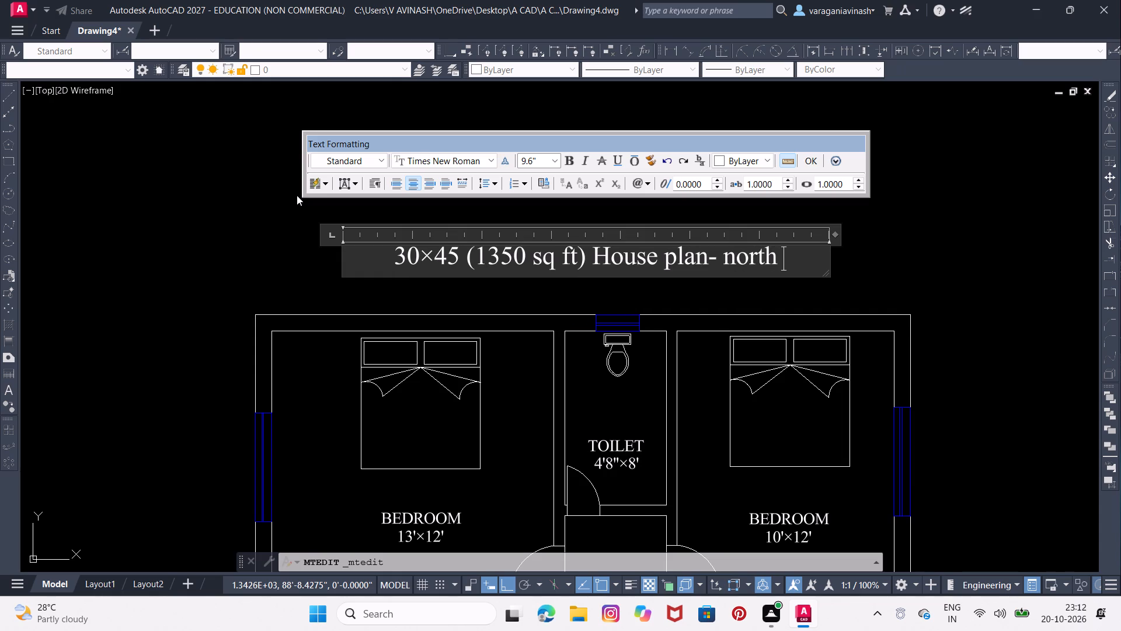
pyautogui.write('face')
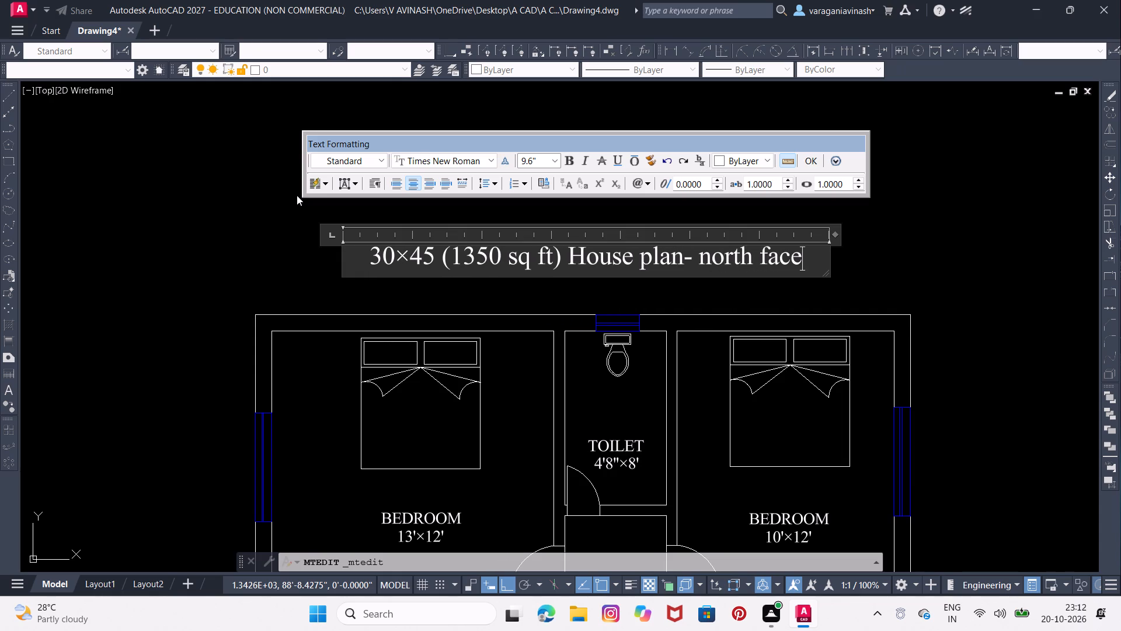
pyautogui.press('-')
pyautogui.press('space')
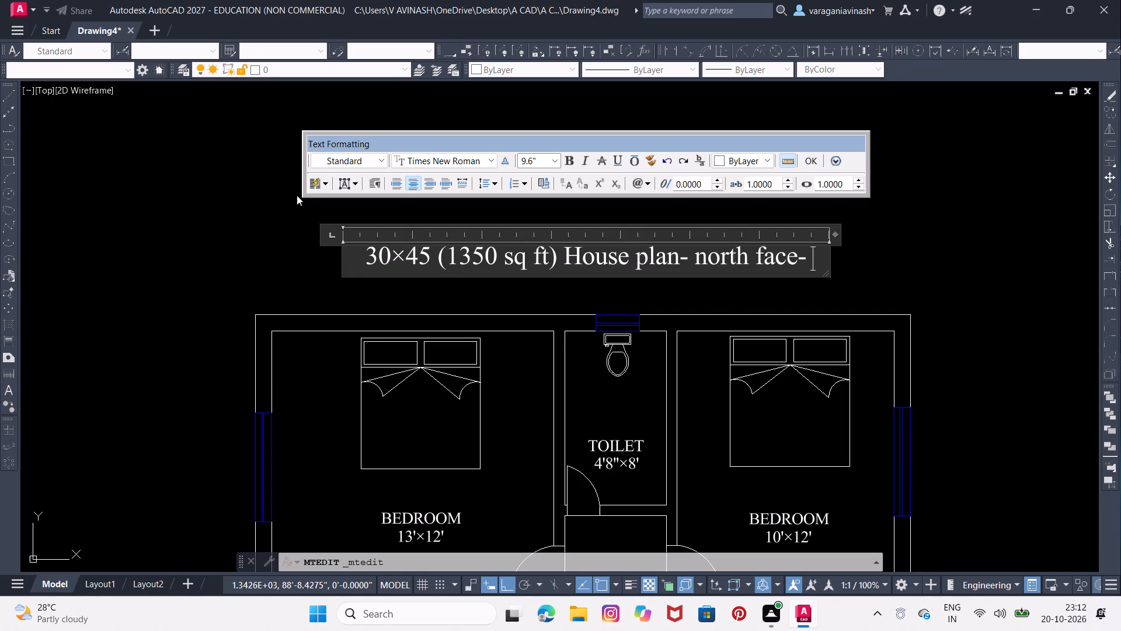
pyautogui.press('f')
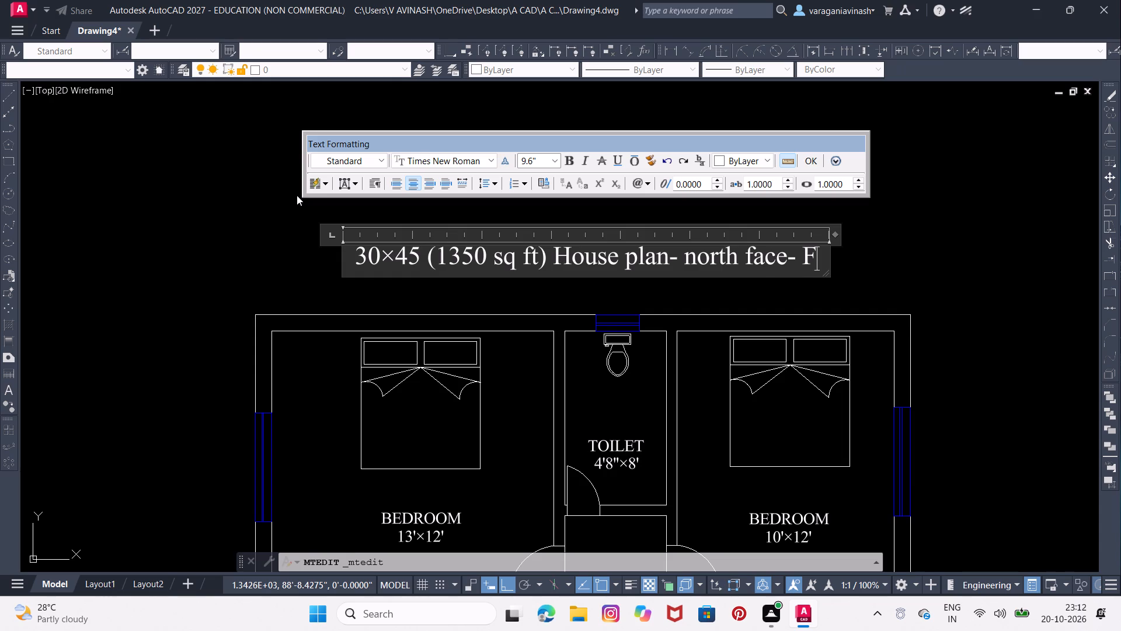
pyautogui.press('p')
pyautogui.write('1085')
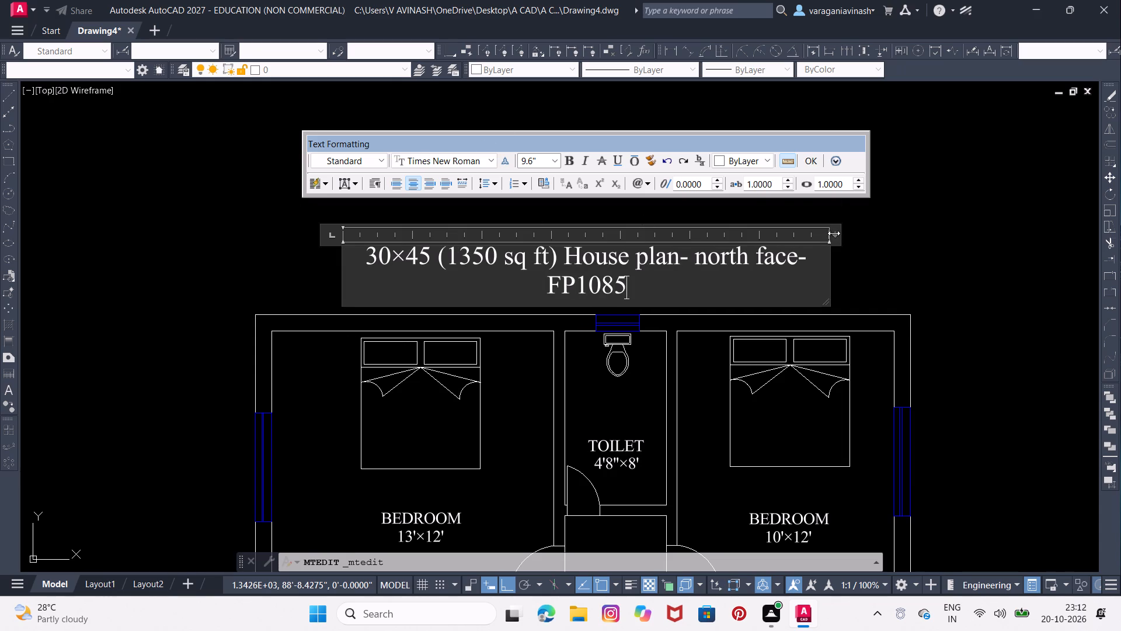
# Widen the upper title's text box so the wording fits on one line, and finish the text edit.
pyautogui.moveTo(834, 233); pyautogui.dragTo(913, 223)
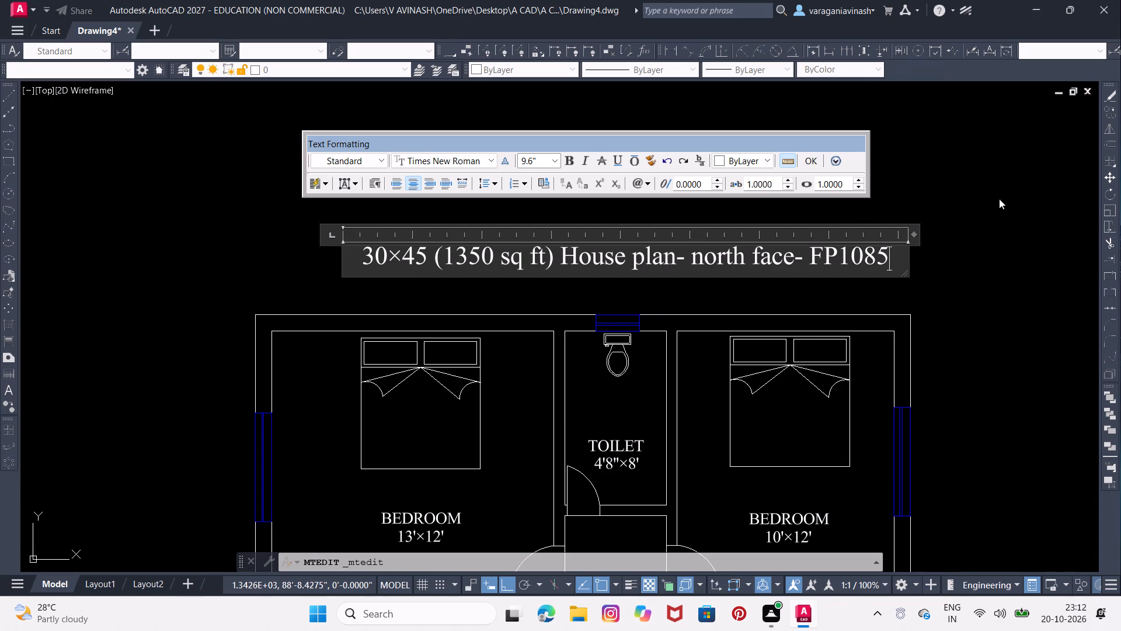
pyautogui.moveTo(913, 234); pyautogui.dragTo(1038, 231)
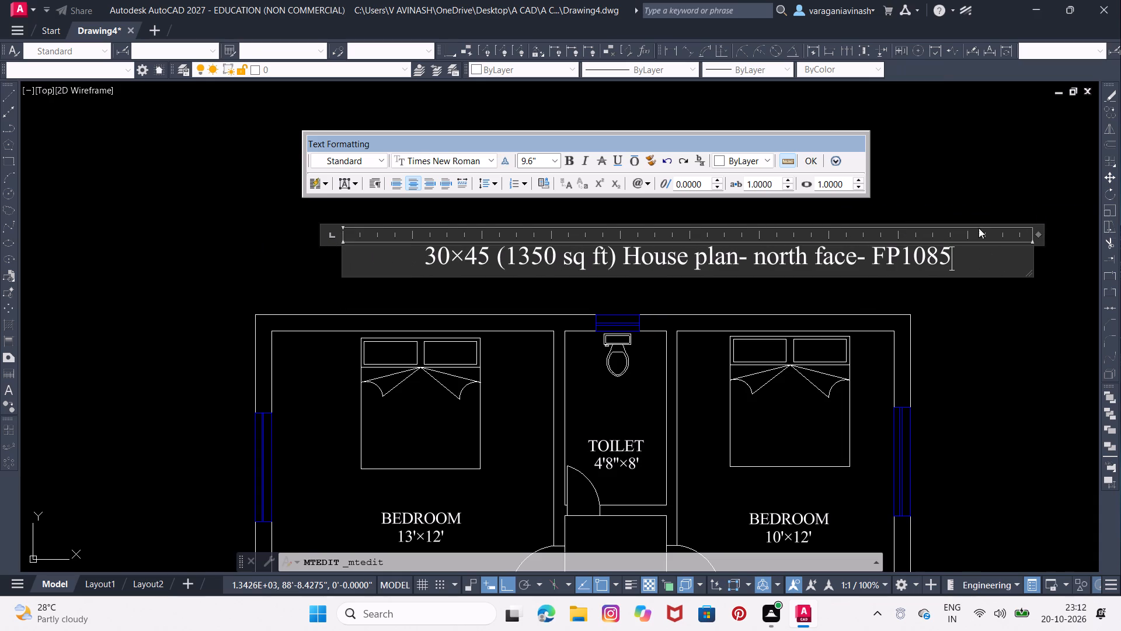
pyautogui.click(935, 159)
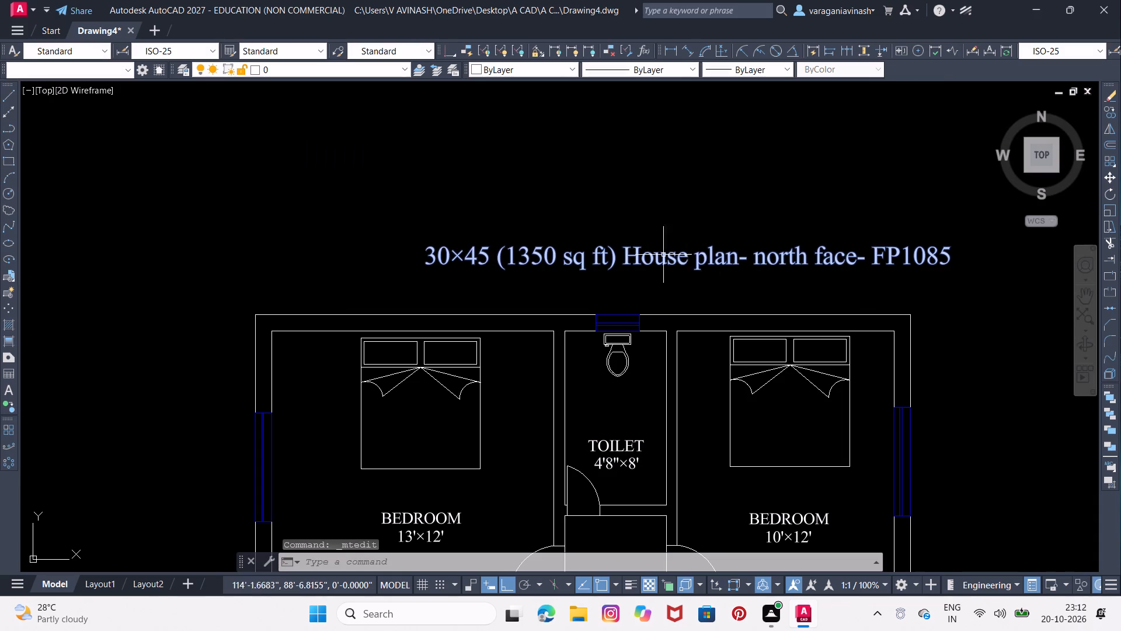
pyautogui.doubleClick(687, 265)
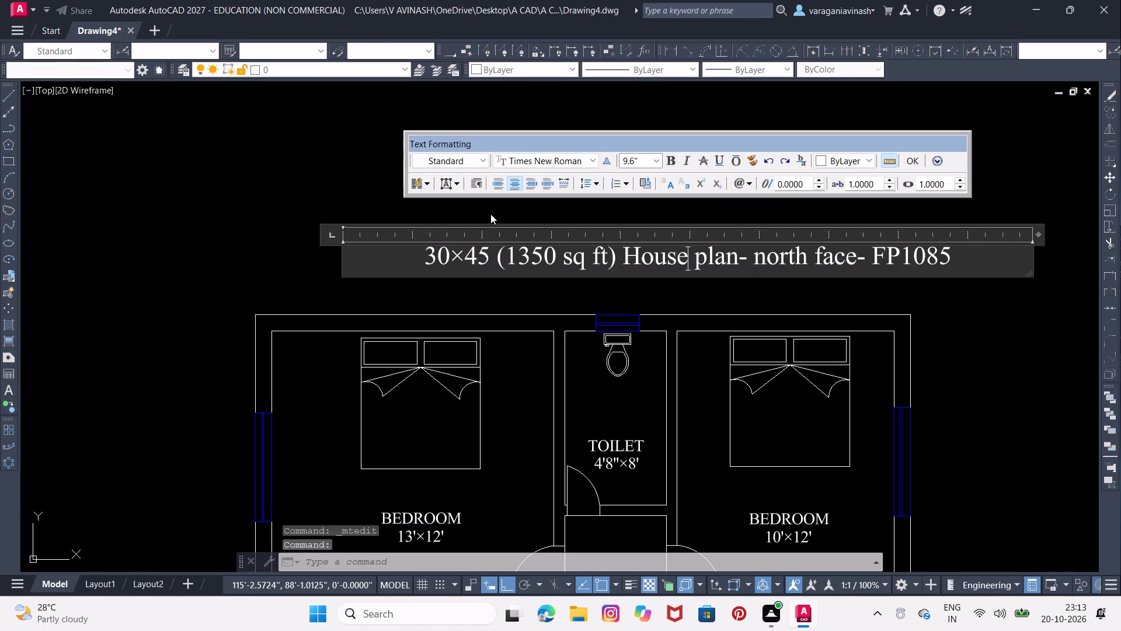
pyautogui.click(341, 201)
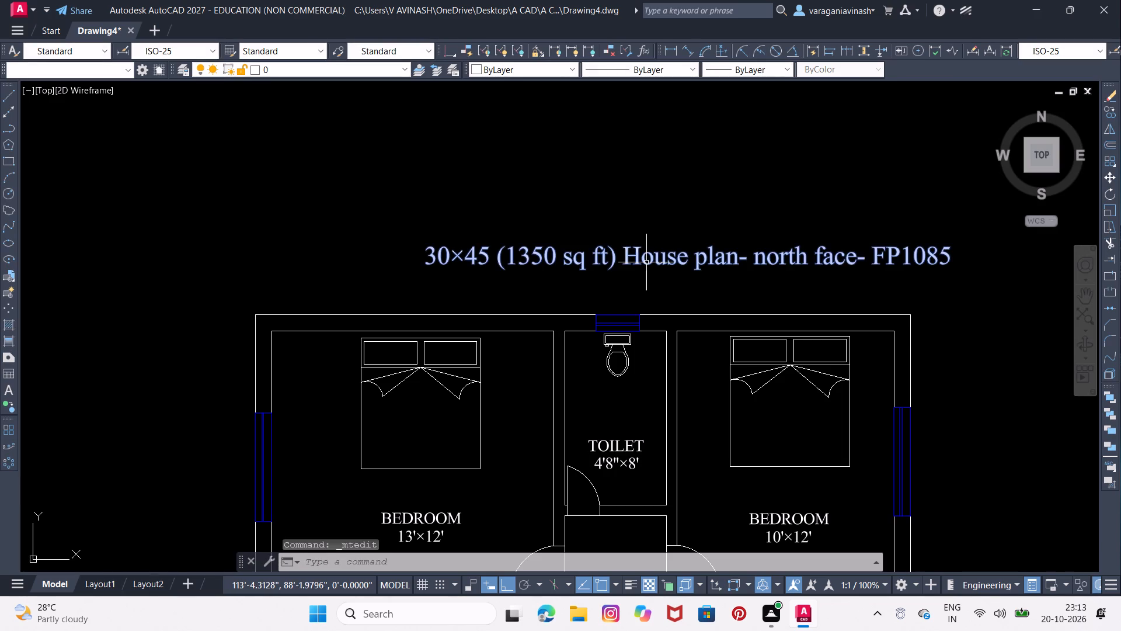
# Move the 30×45 House plan title west so it sits roughly centred above the north wall.
pyautogui.click(646, 261)
pyautogui.moveTo(646, 261); pyautogui.dragTo(544, 258, button='right')
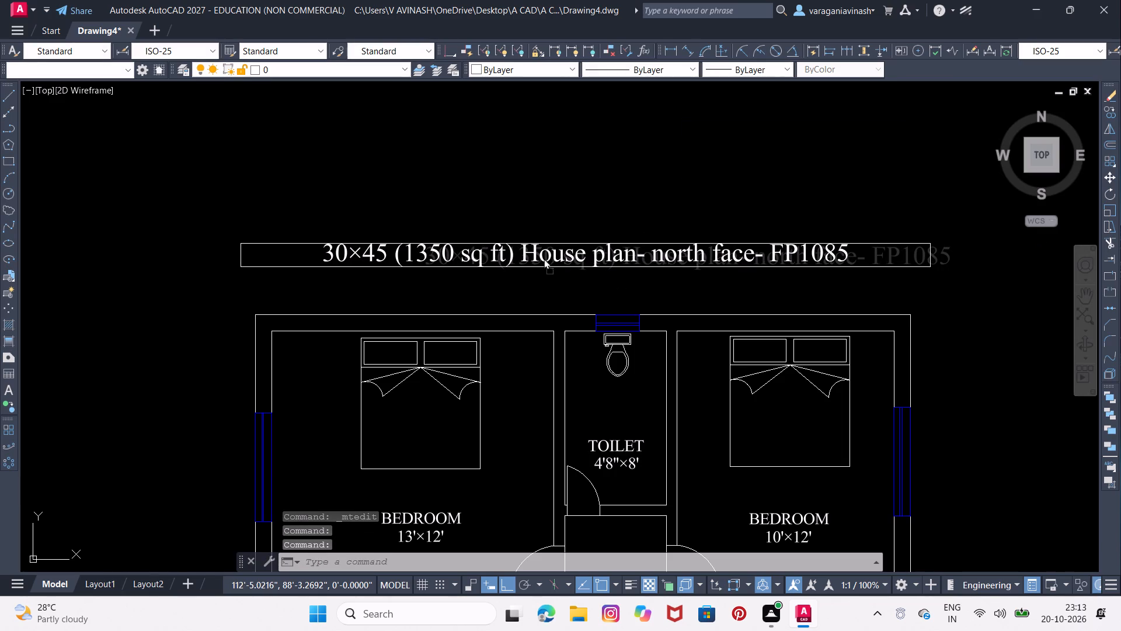
pyautogui.moveTo(544, 258); pyautogui.dragTo(539, 256, button='right')
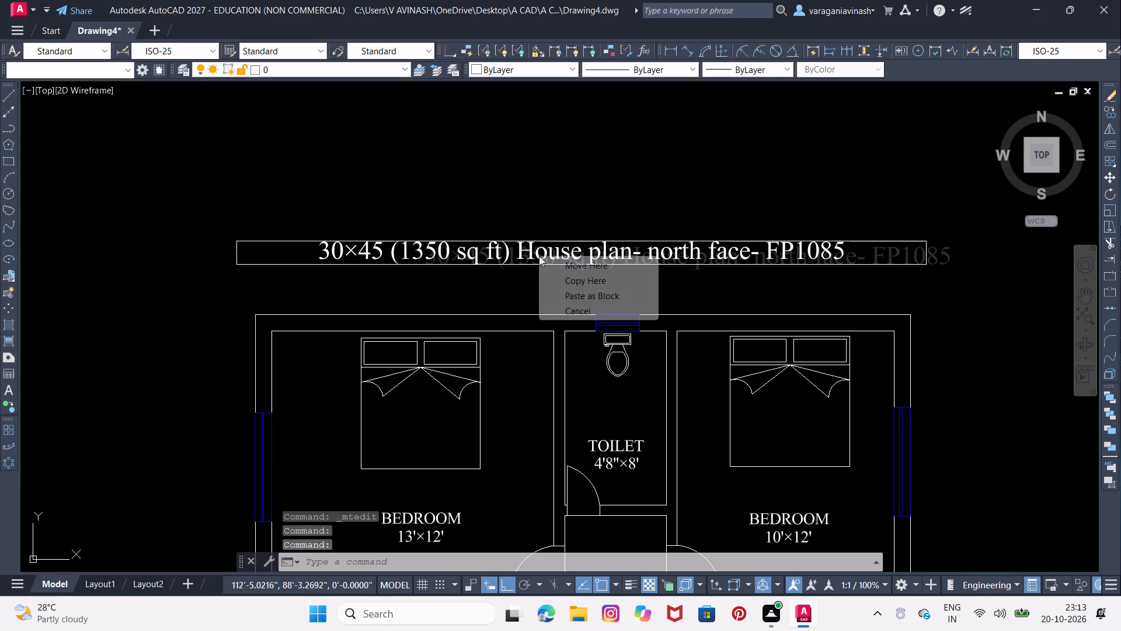
pyautogui.click(605, 266)
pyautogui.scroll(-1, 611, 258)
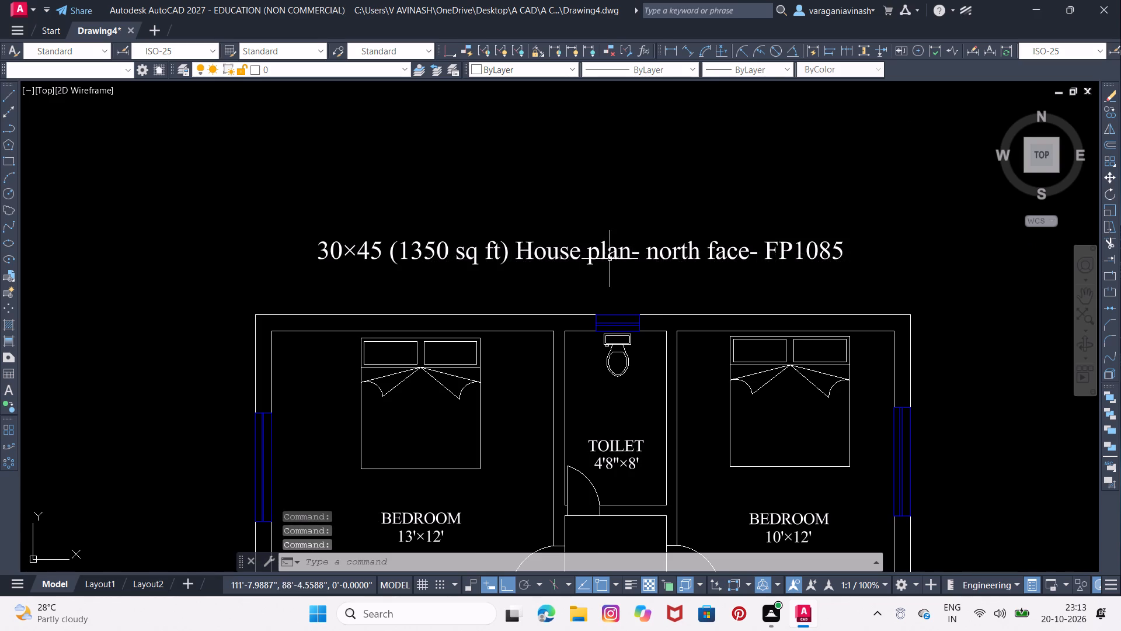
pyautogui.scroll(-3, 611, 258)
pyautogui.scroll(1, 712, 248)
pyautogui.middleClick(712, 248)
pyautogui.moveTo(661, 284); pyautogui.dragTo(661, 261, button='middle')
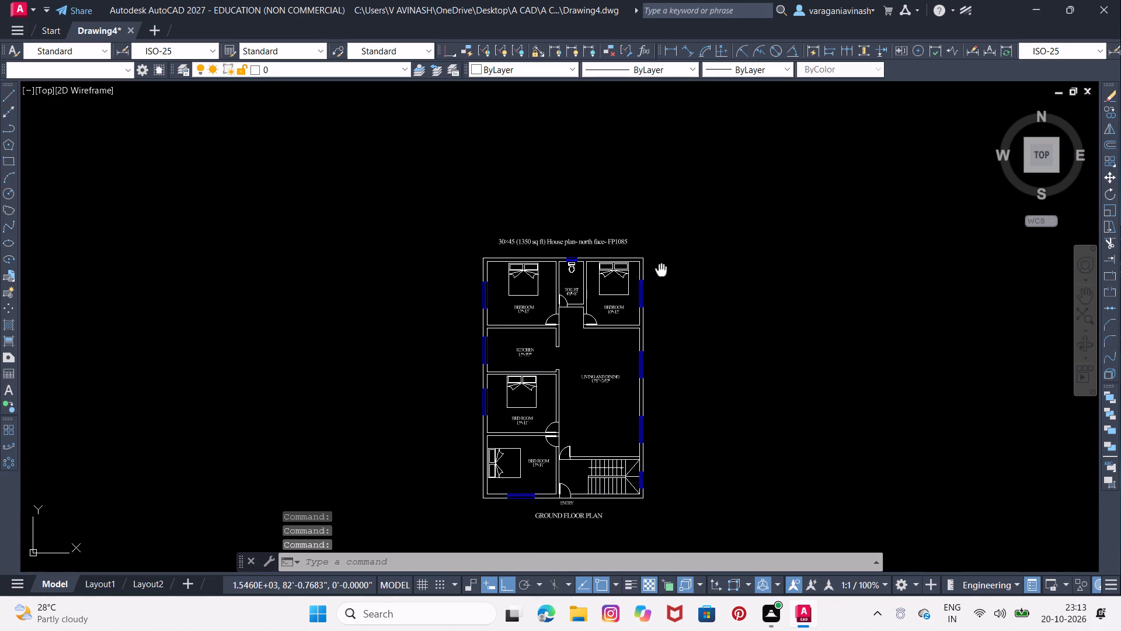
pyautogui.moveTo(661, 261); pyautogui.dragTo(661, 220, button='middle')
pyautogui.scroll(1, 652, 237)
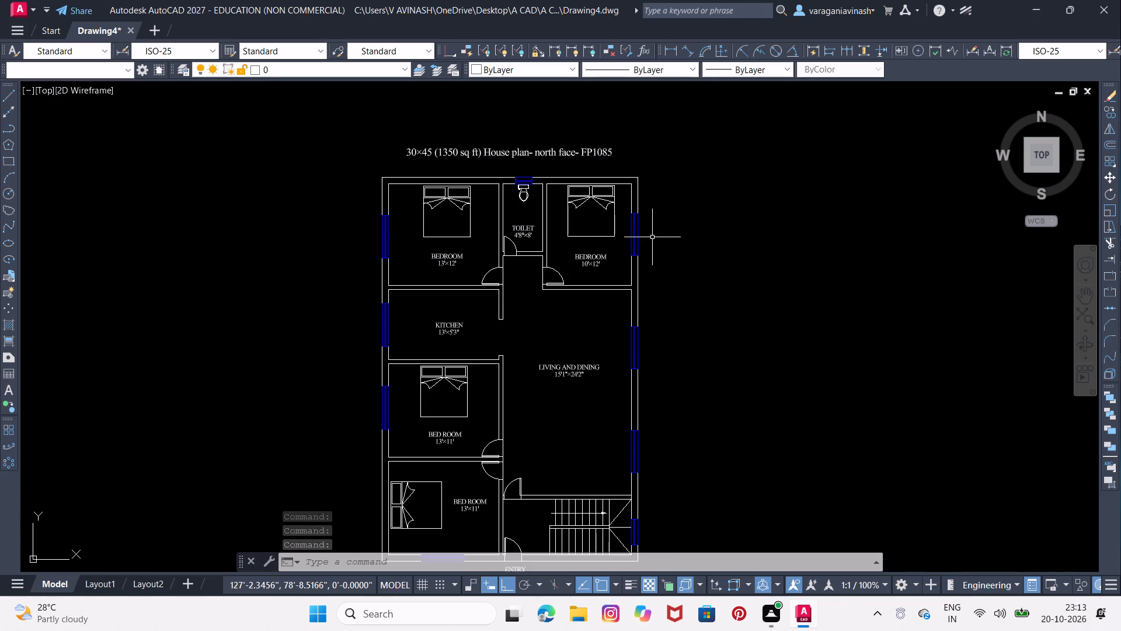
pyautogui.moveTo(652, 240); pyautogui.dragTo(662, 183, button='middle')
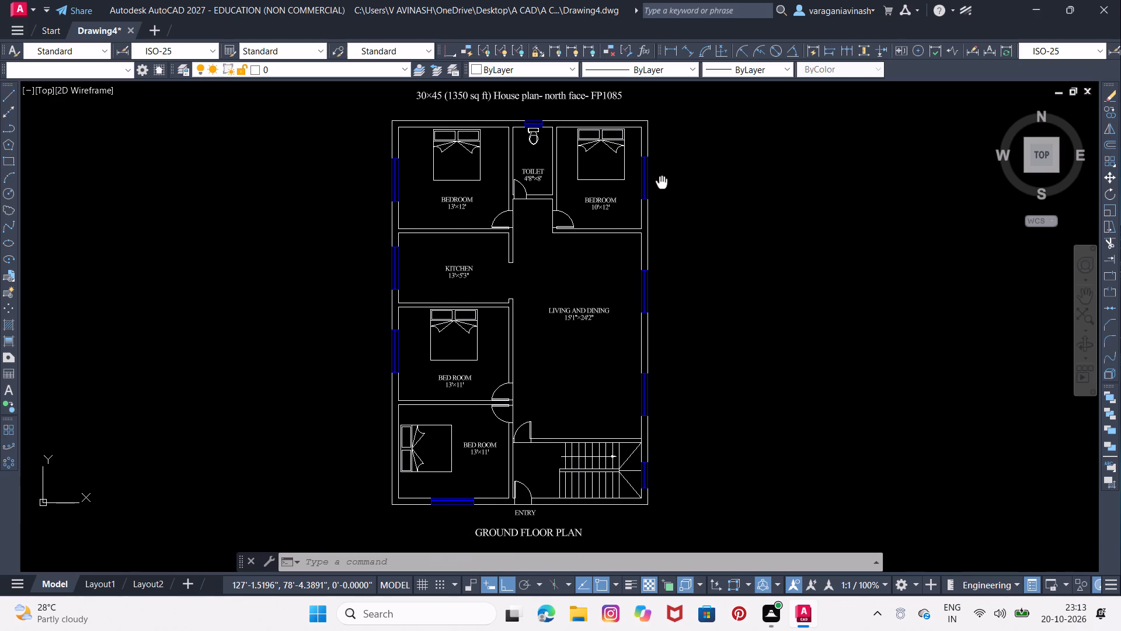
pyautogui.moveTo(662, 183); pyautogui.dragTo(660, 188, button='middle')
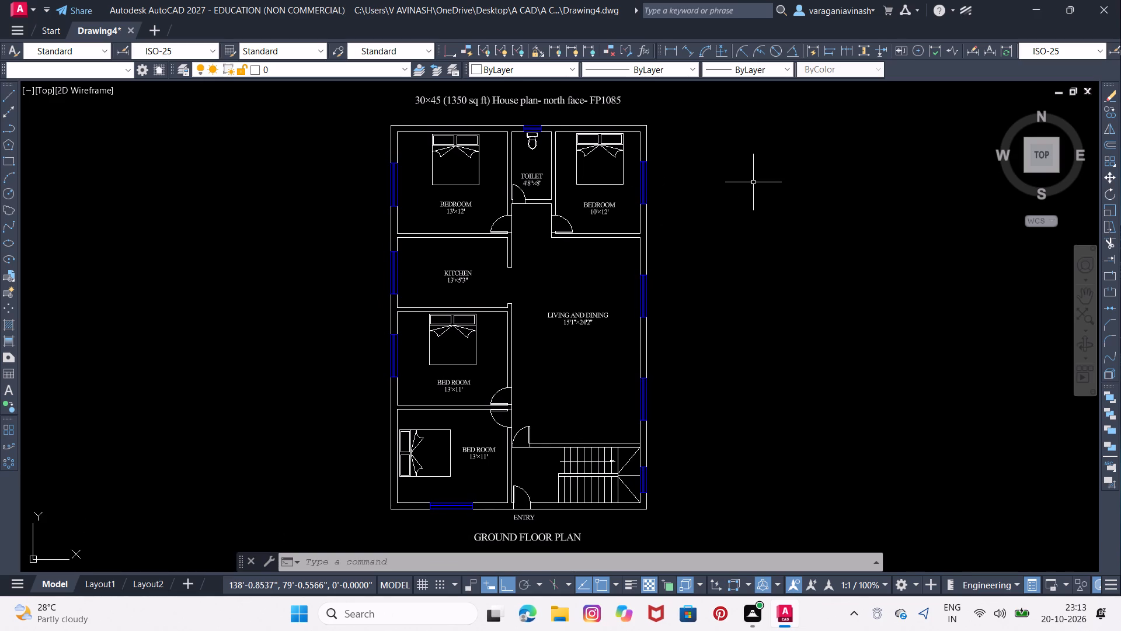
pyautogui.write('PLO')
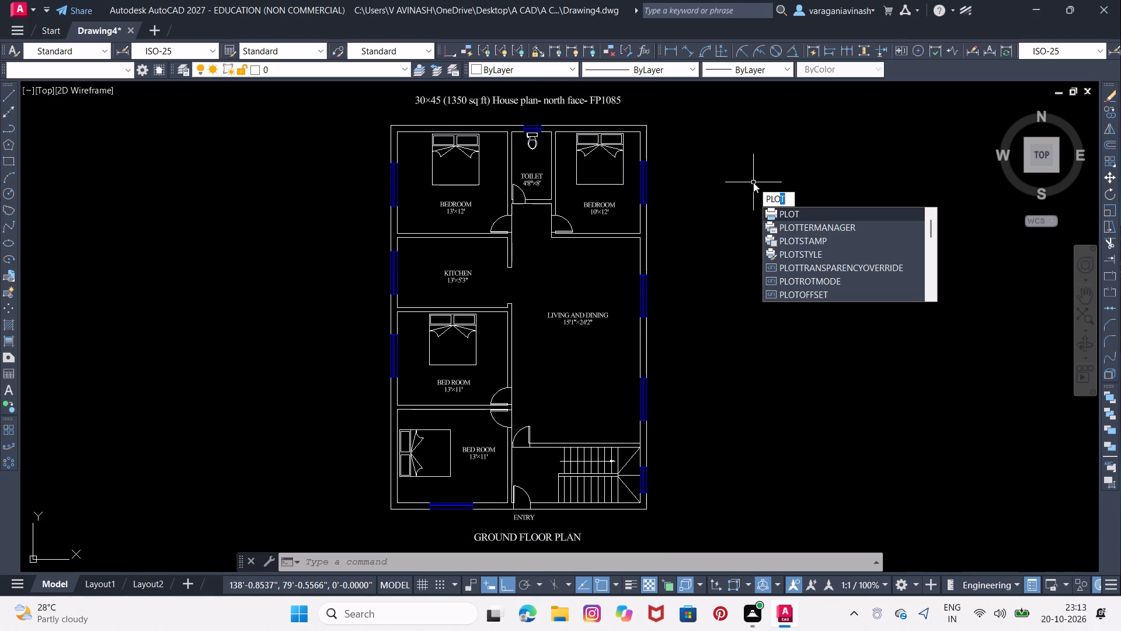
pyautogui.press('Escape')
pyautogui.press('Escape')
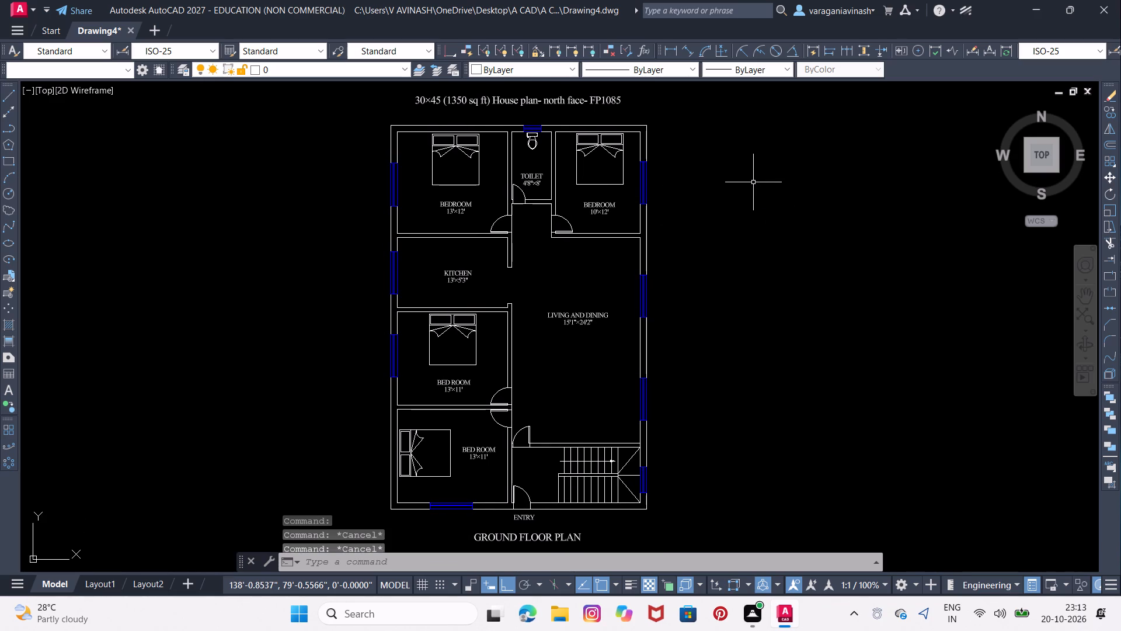
# Draw an L-shaped counter edge in the kitchen, 2' off the north and west walls, ending at the south wall.
pyautogui.scroll(3, 437, 241)
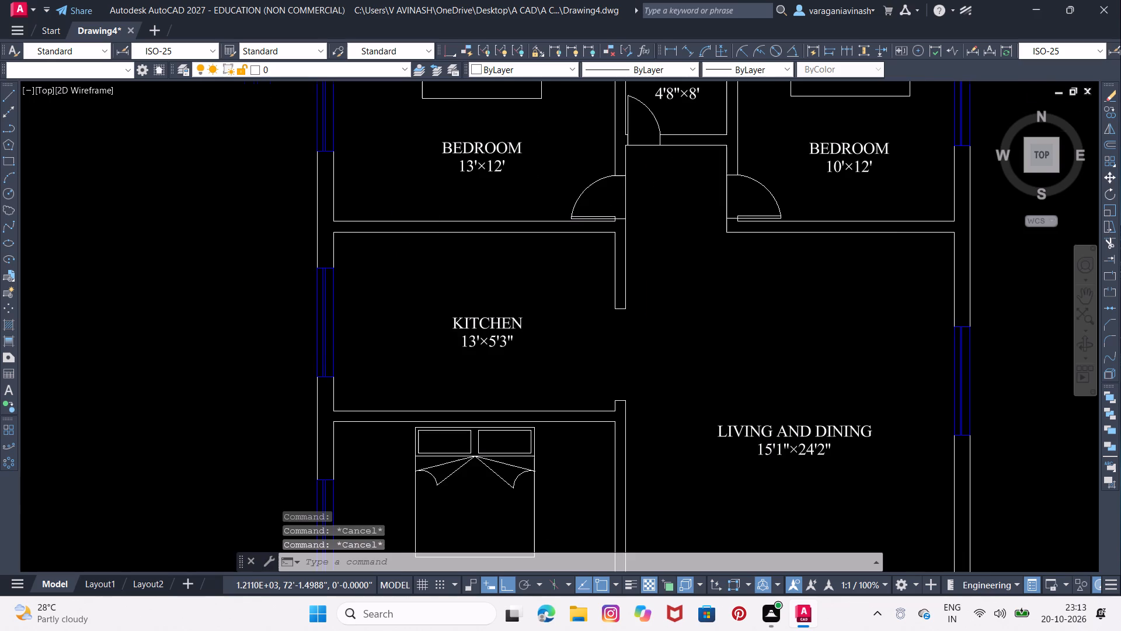
pyautogui.moveTo(437, 241); pyautogui.dragTo(438, 225, button='middle')
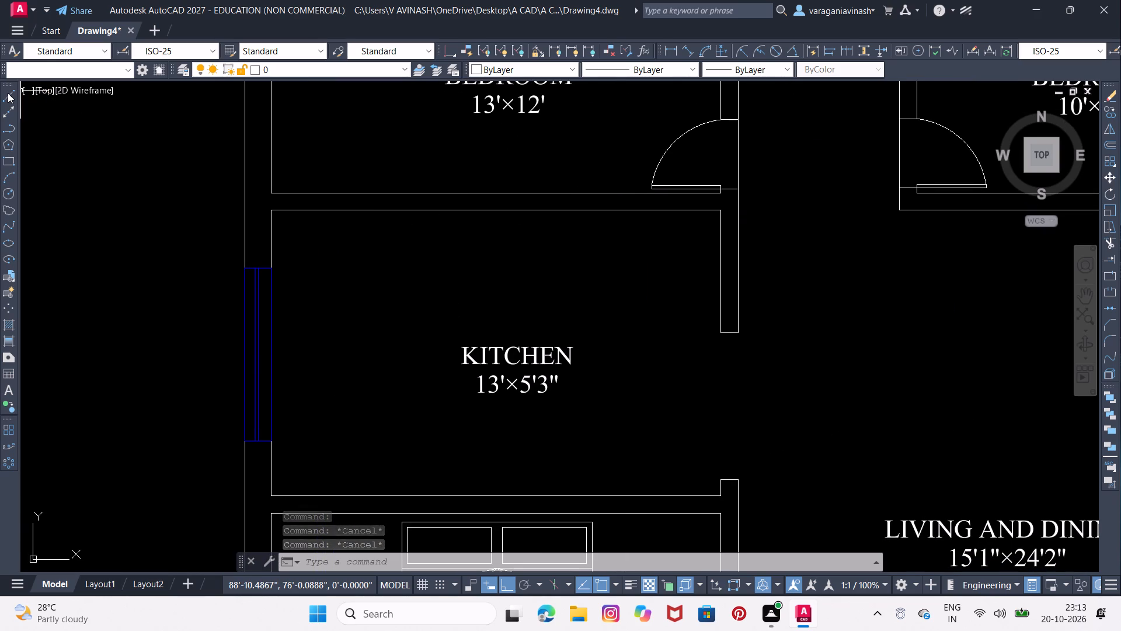
pyautogui.click(8, 93)
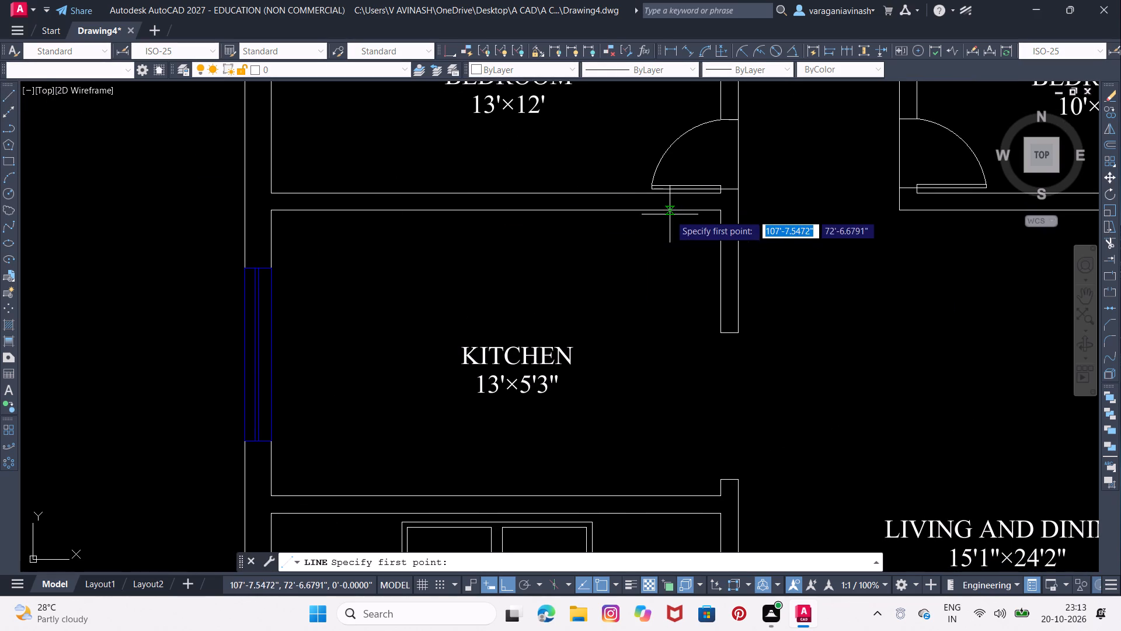
pyautogui.click(720, 212)
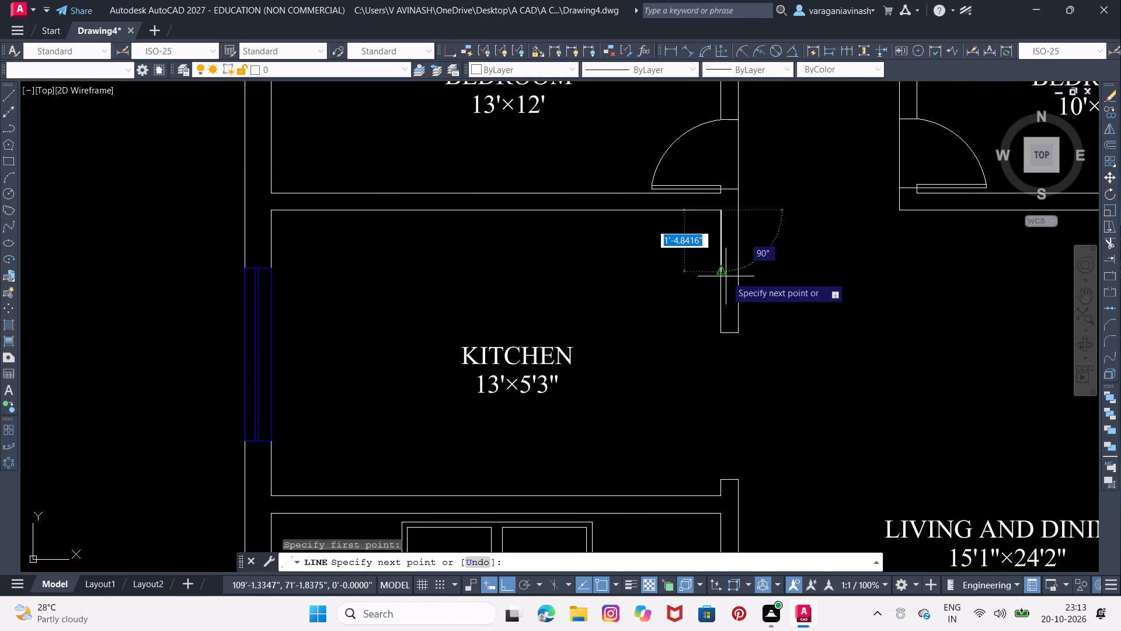
pyautogui.write("2'")
pyautogui.press('Return')
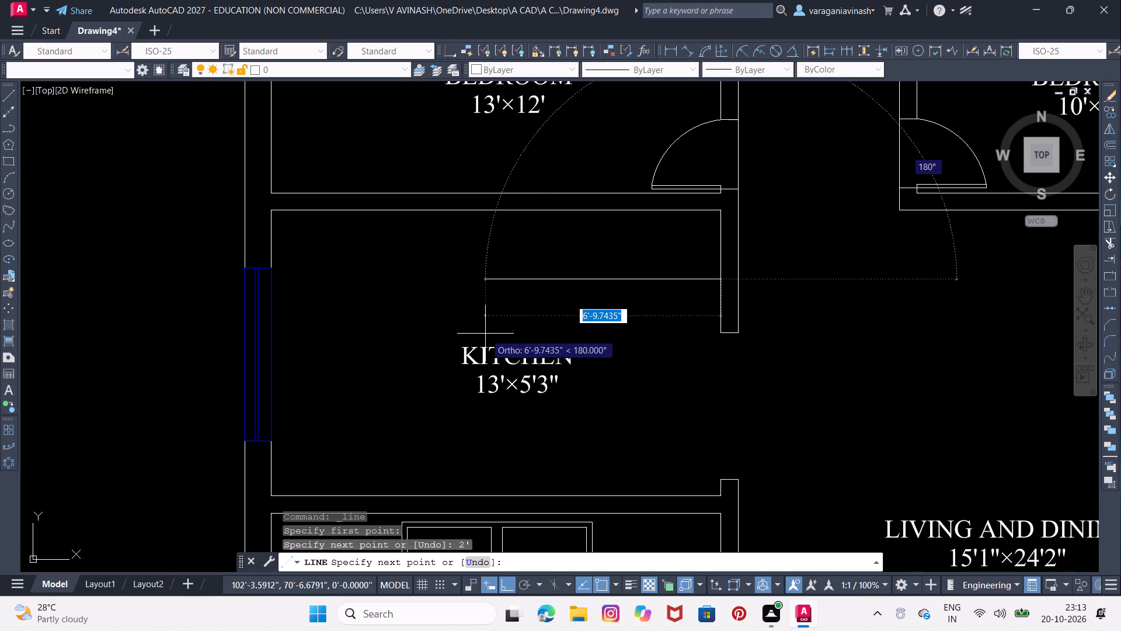
pyautogui.click(267, 283)
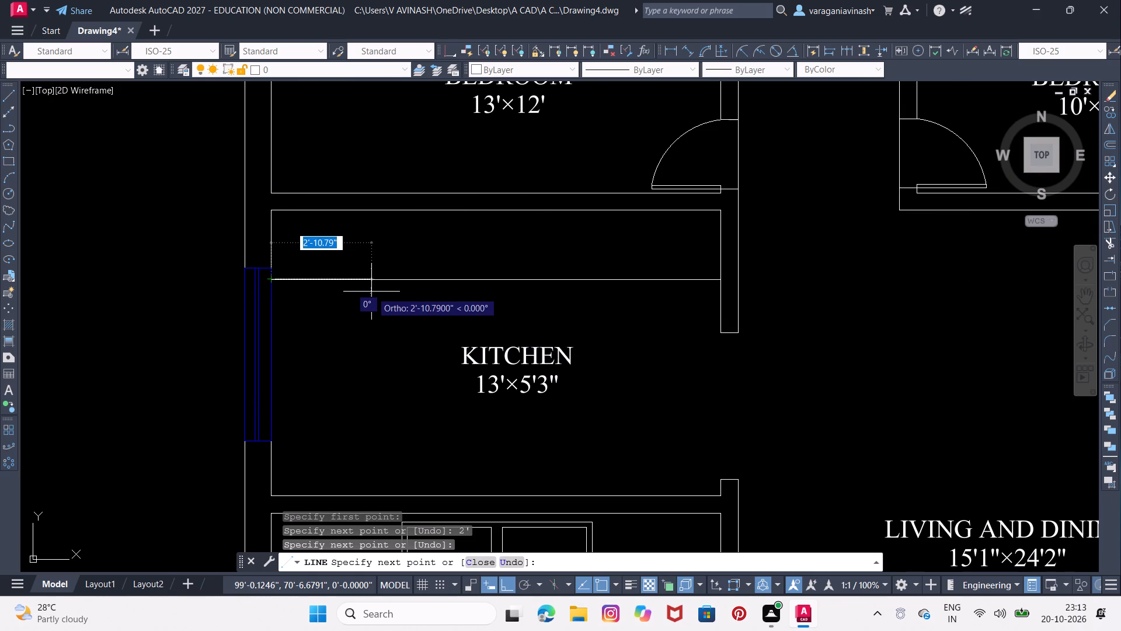
pyautogui.press('2')
pyautogui.press("'")
pyautogui.press('Return')
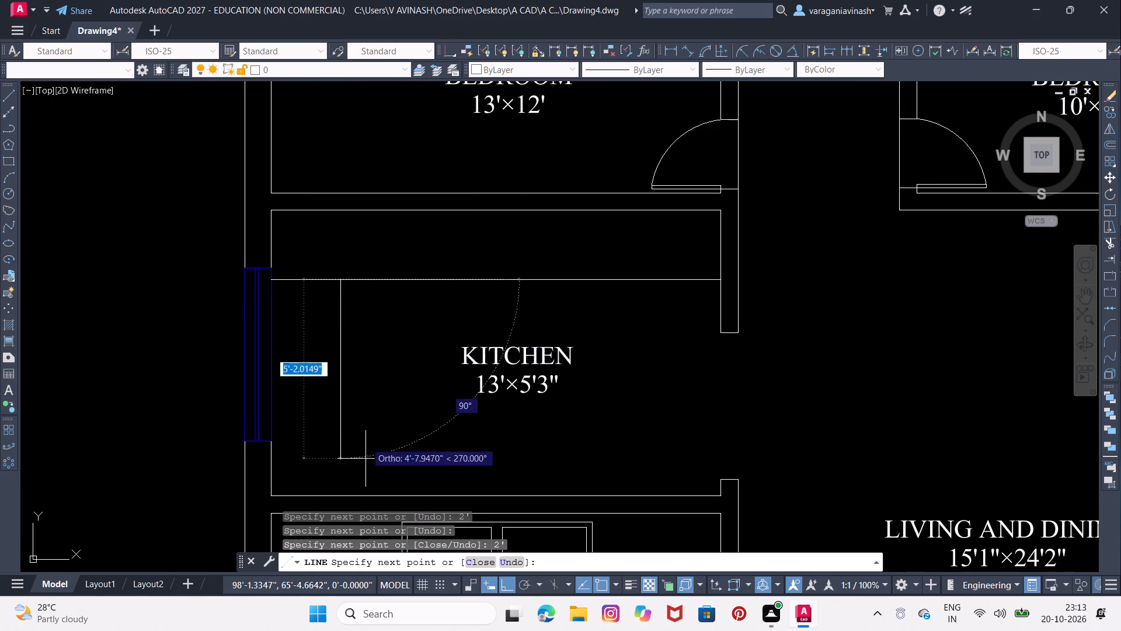
pyautogui.click(346, 498)
pyautogui.rightClick(346, 476)
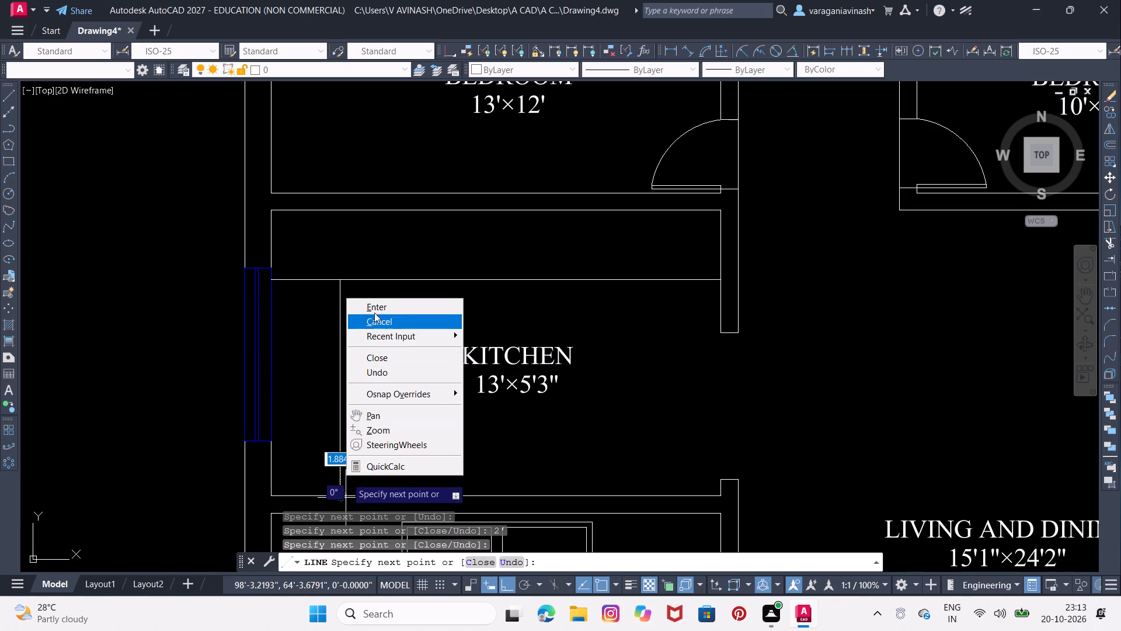
pyautogui.click(378, 307)
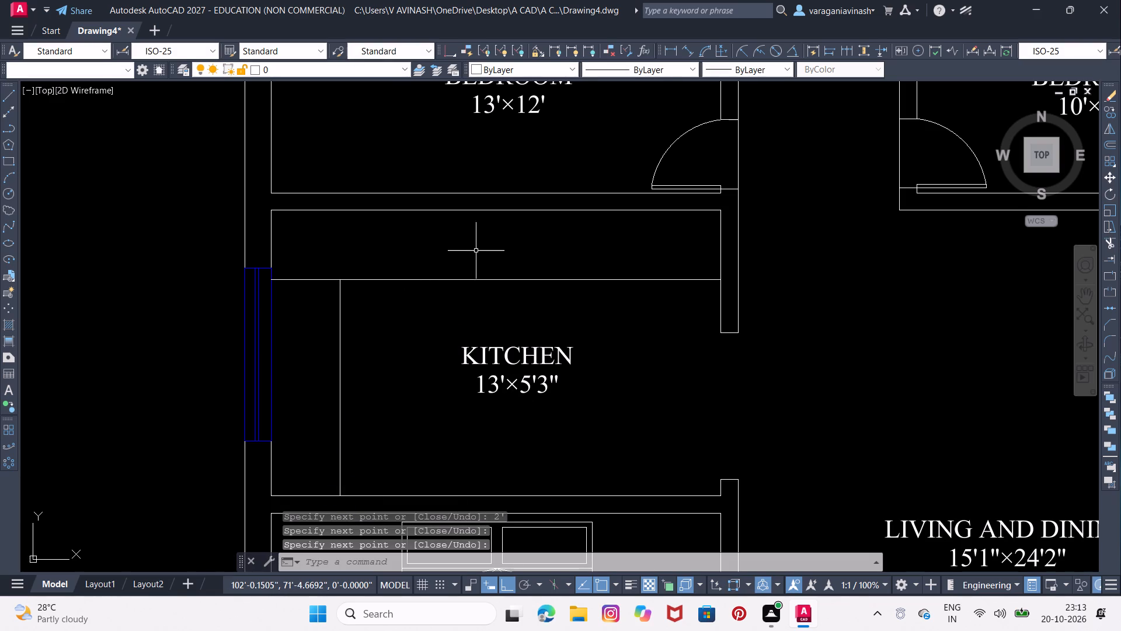
# Draw a rectangle about 3'-5" wide on the kitchen's north counter, just inside the counter edge.
pyautogui.scroll(2, 476, 251)
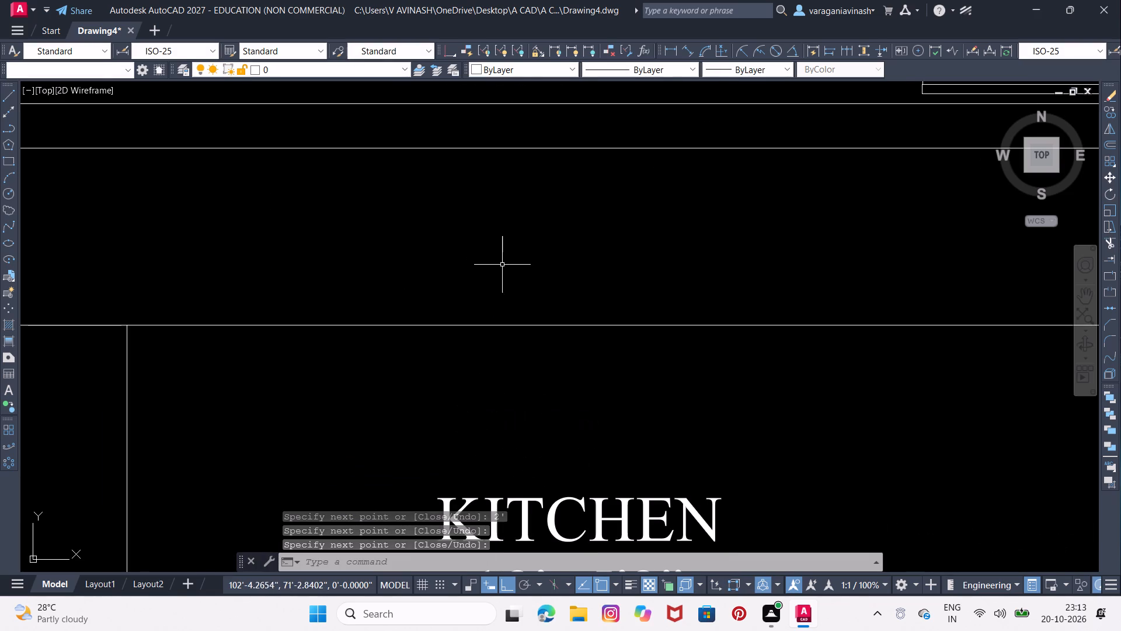
pyautogui.click(6, 162)
pyautogui.scroll(-1, 680, 298)
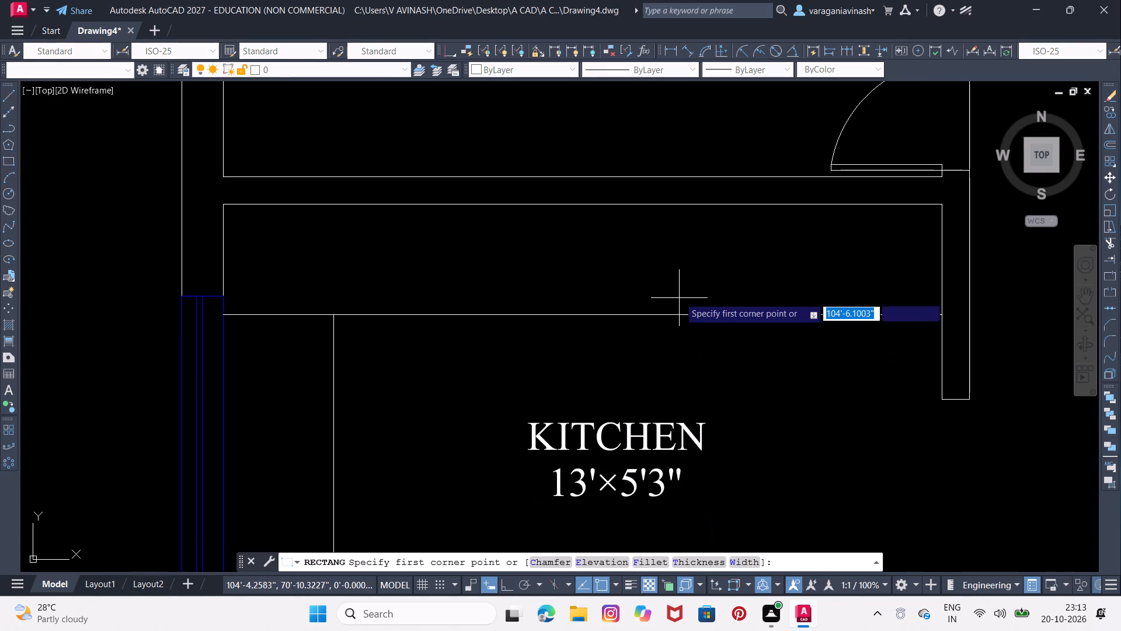
pyautogui.scroll(1, 582, 304)
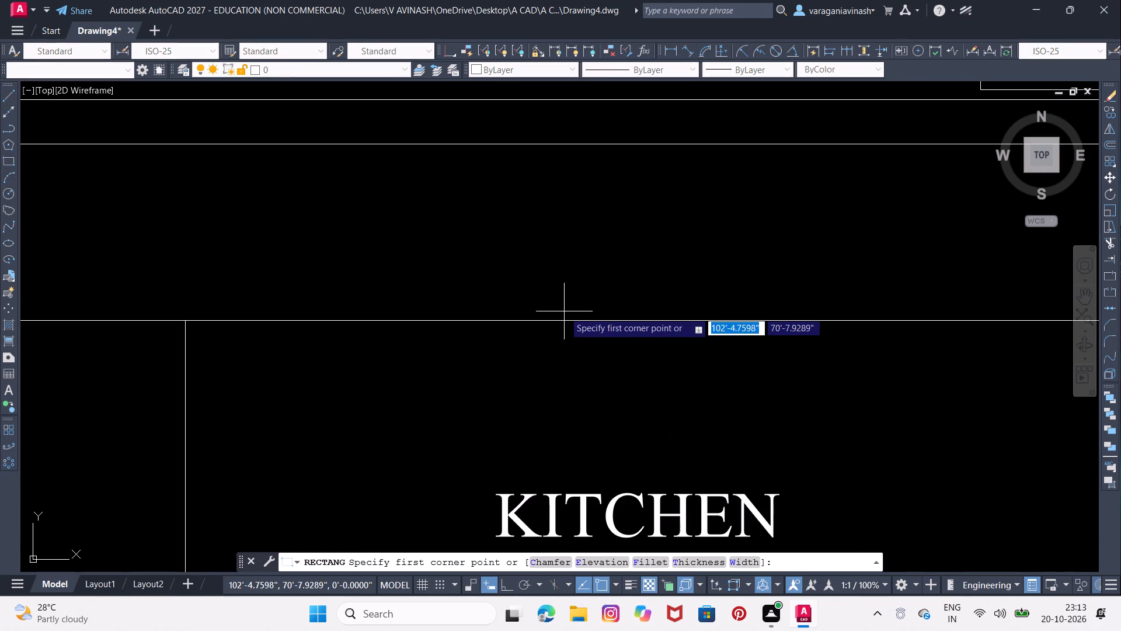
pyautogui.click(563, 311)
pyautogui.moveTo(840, 221); pyautogui.dragTo(673, 250, button='middle')
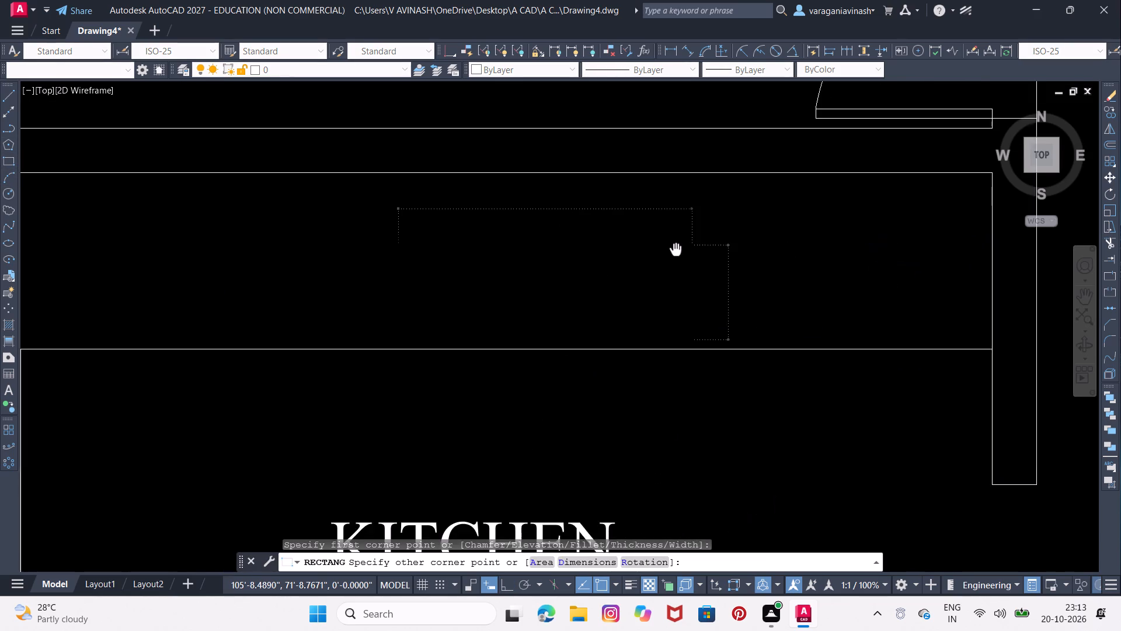
pyautogui.moveTo(673, 250); pyautogui.dragTo(726, 247, button='middle')
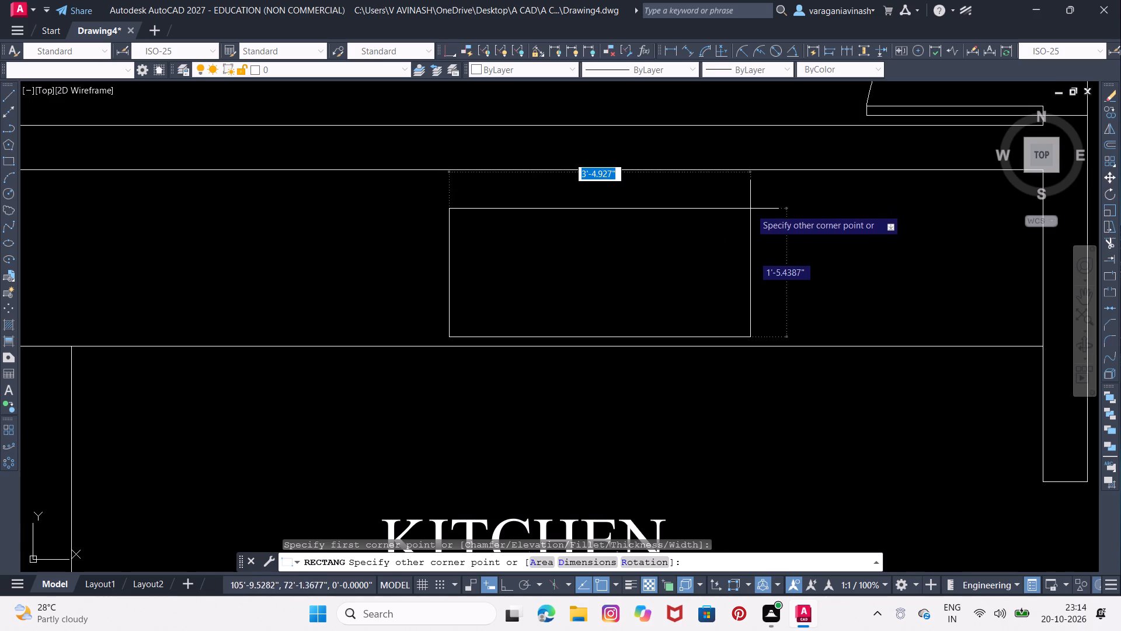
pyautogui.click(751, 237)
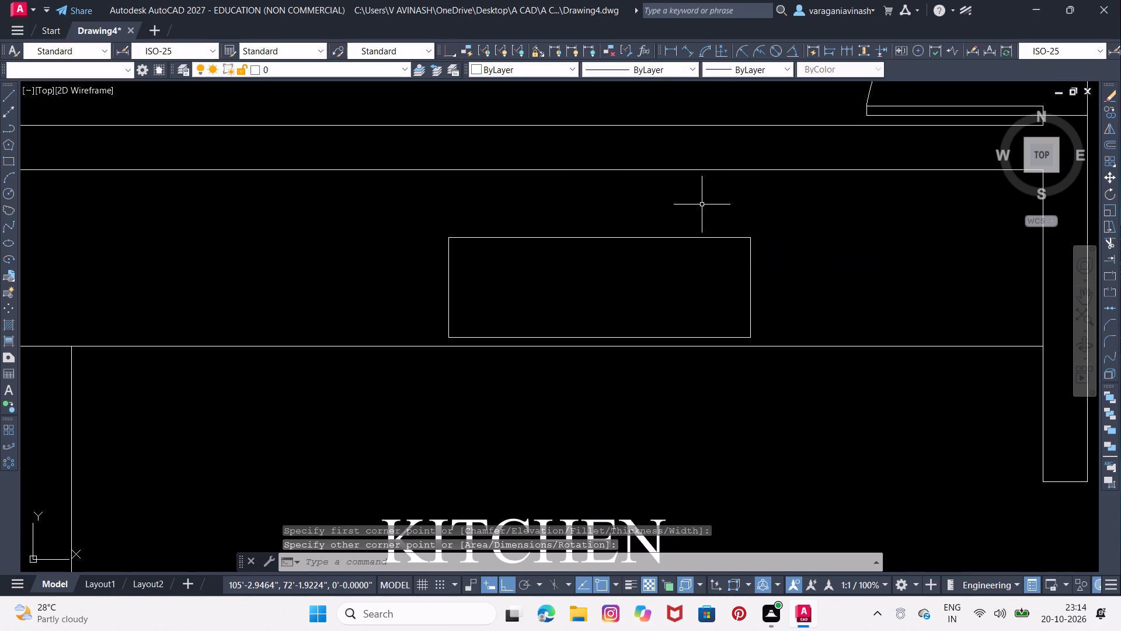
# Fillet the northeast corner of the counter rectangle with a radius of 0'2".
pyautogui.write('FI')
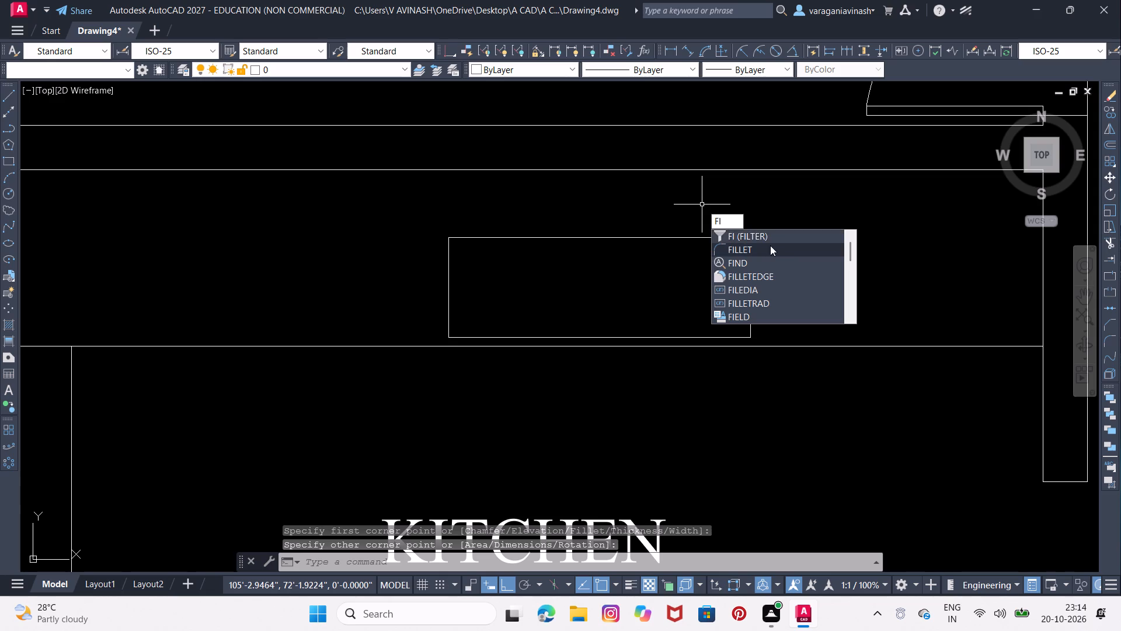
pyautogui.click(767, 249)
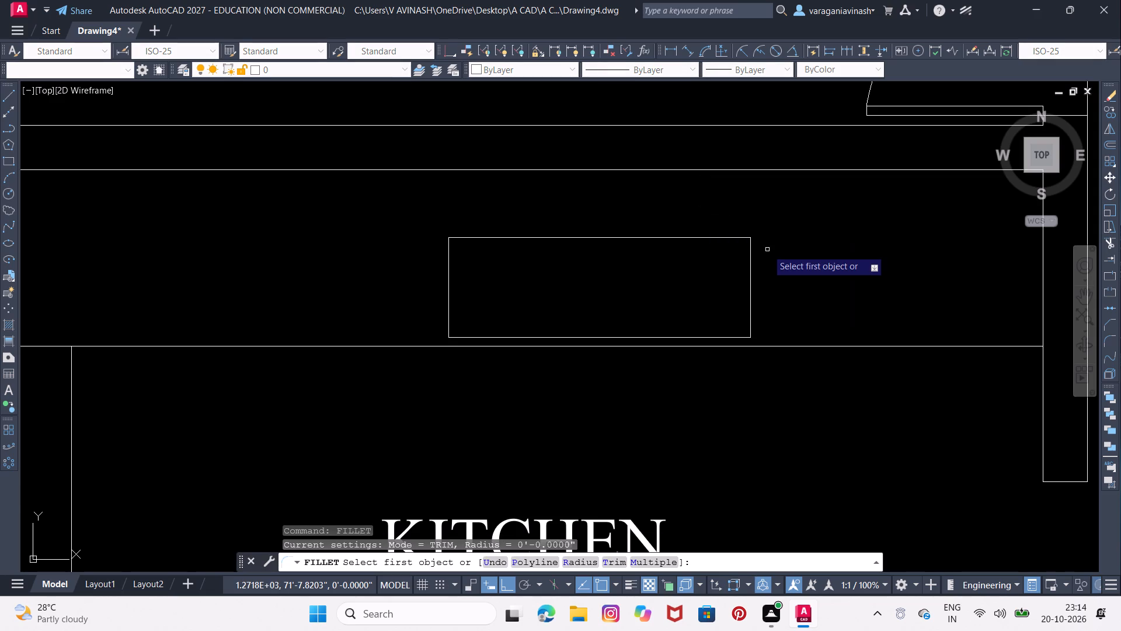
pyautogui.press('r')
pyautogui.press('Return')
pyautogui.press('2')
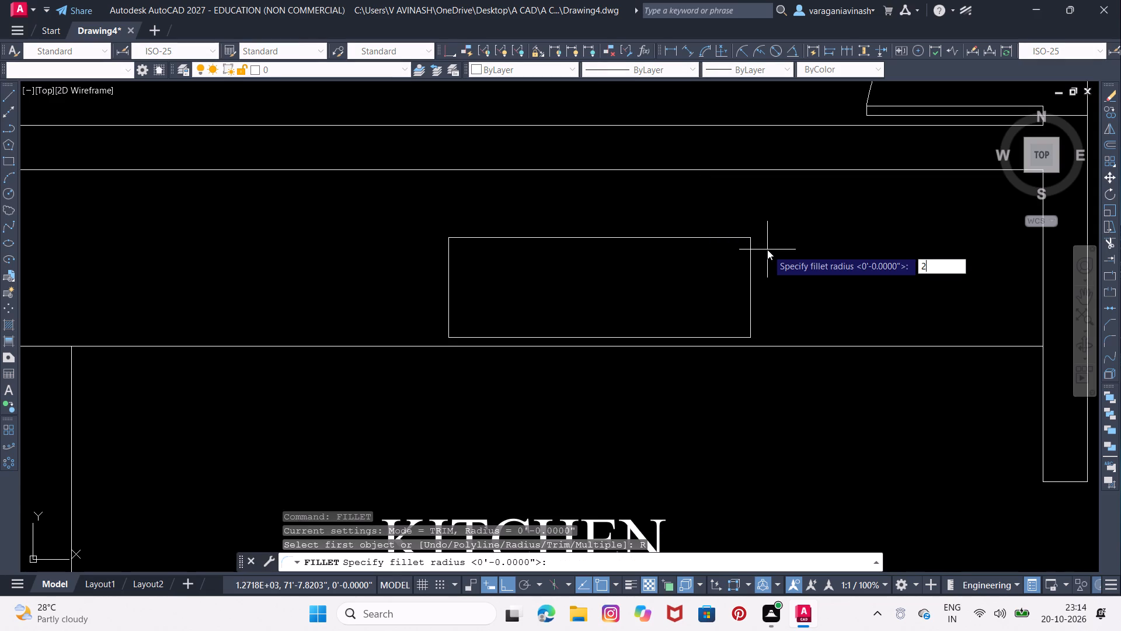
pyautogui.press('BackSpace')
pyautogui.write("0'")
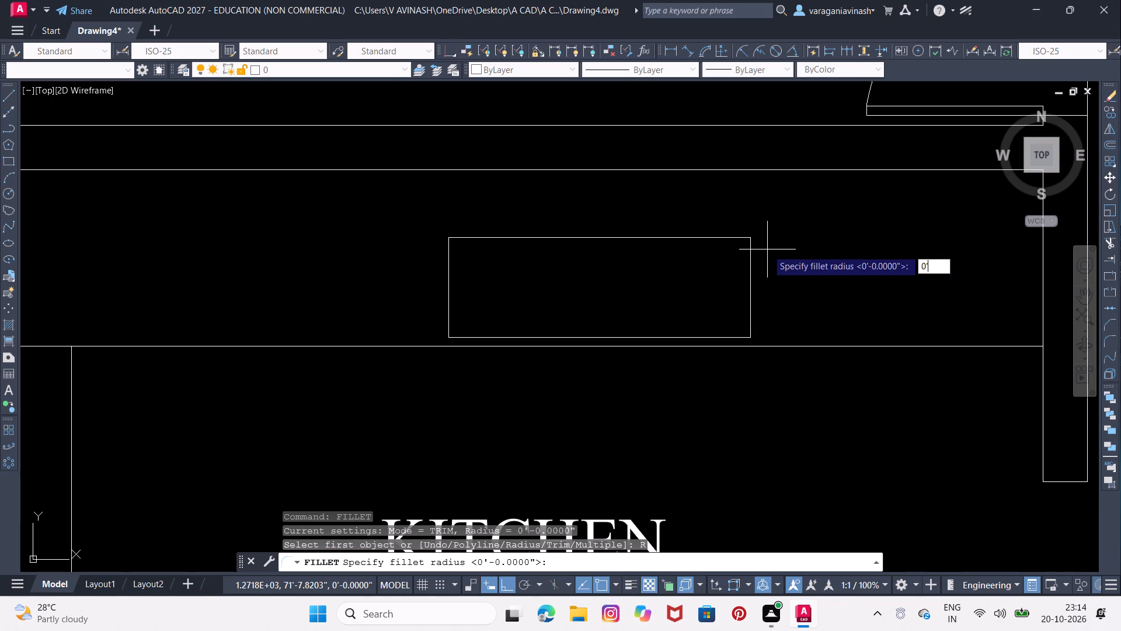
pyautogui.press('2')
pyautogui.press('Return')
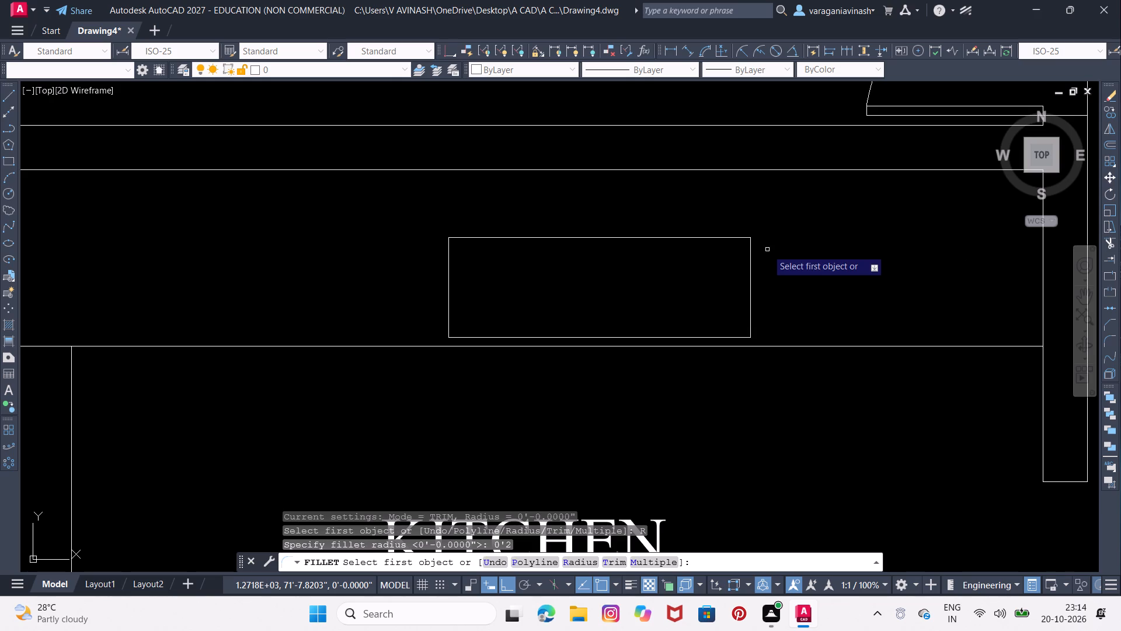
pyautogui.click(751, 272)
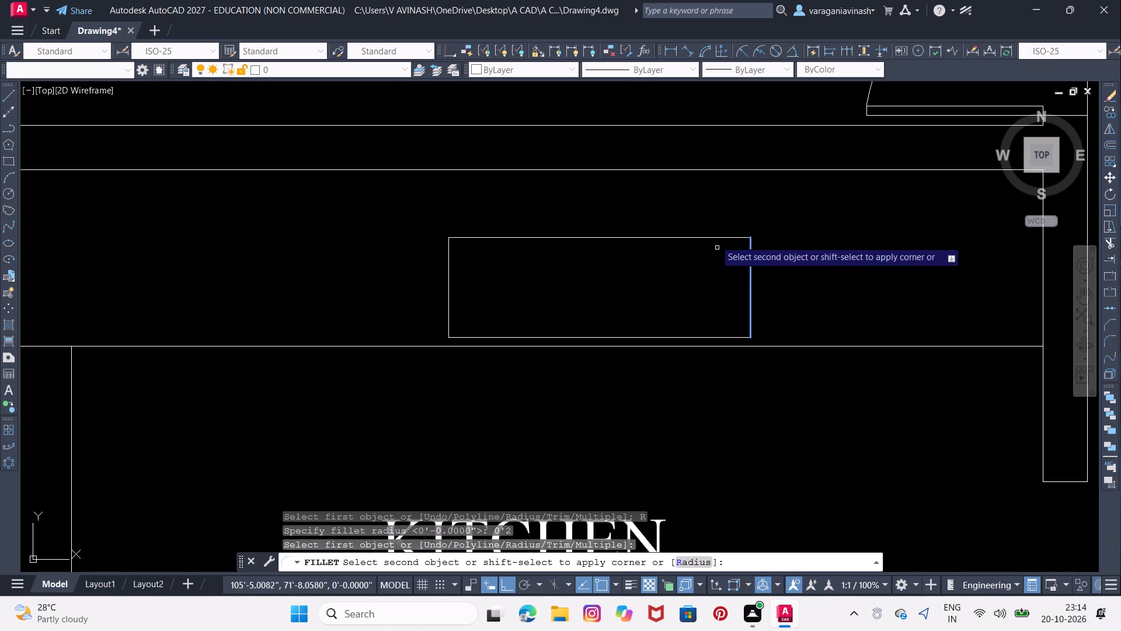
pyautogui.click(715, 235)
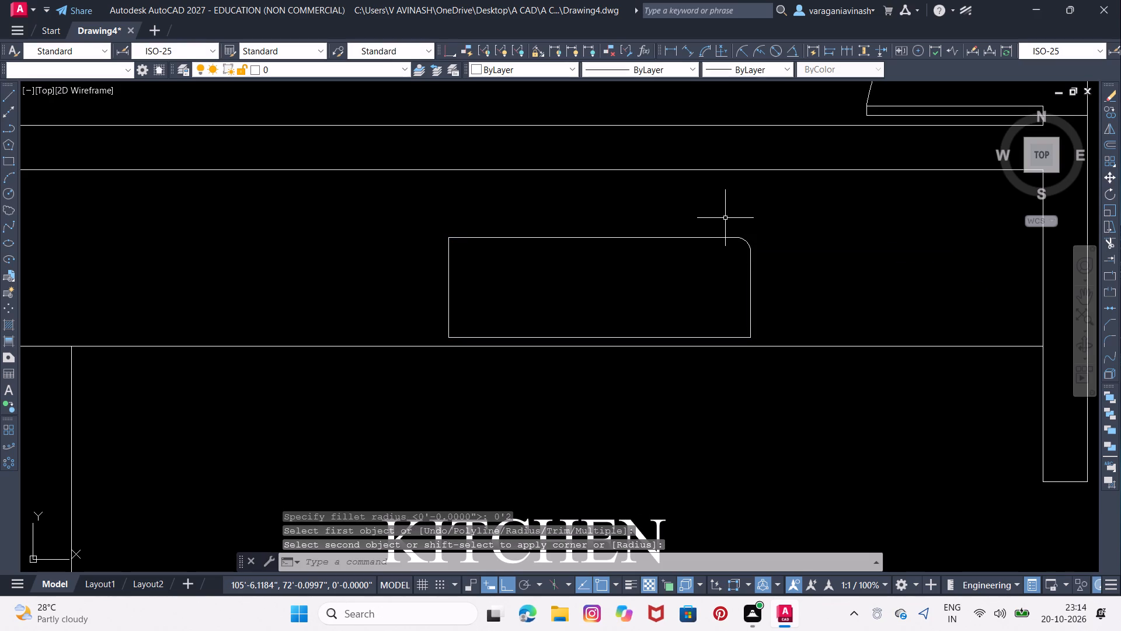
# Fillet the northwest corner of the counter rectangle with a radius of 0'2".
pyautogui.write('FI')
pyautogui.click(795, 261)
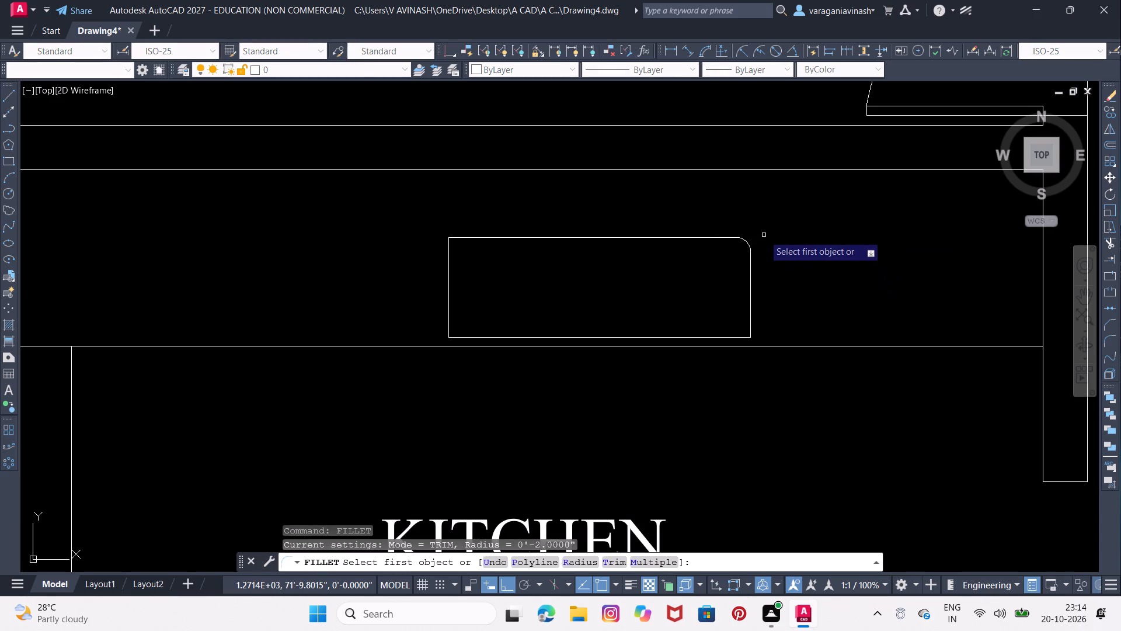
pyautogui.press('r')
pyautogui.press('Return')
pyautogui.write("0'2")
pyautogui.press('Return')
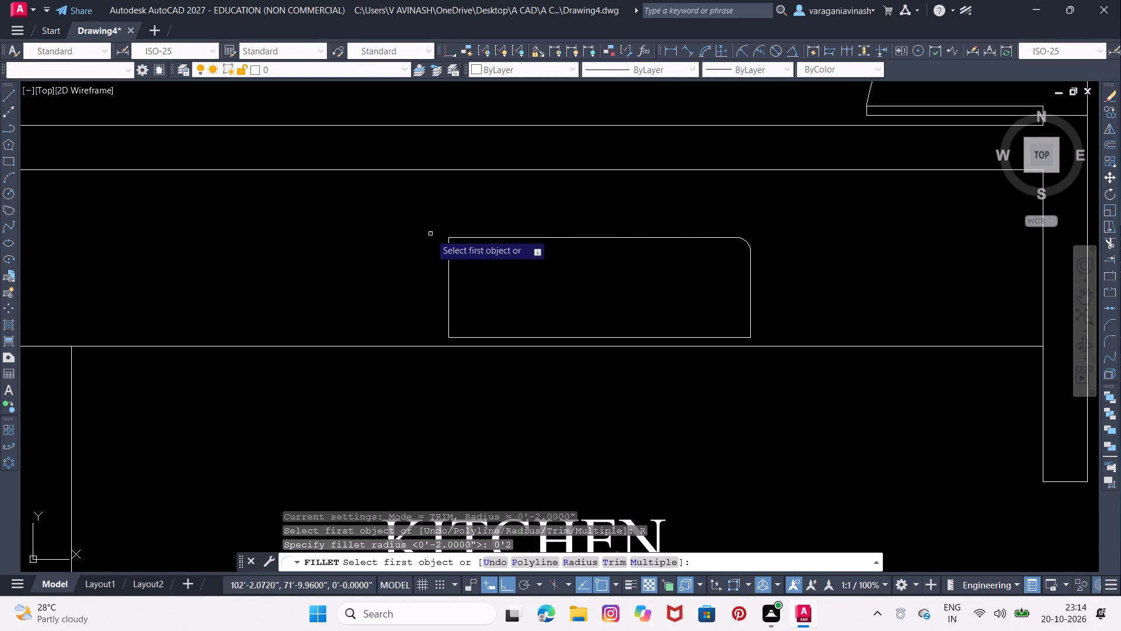
pyautogui.click(457, 238)
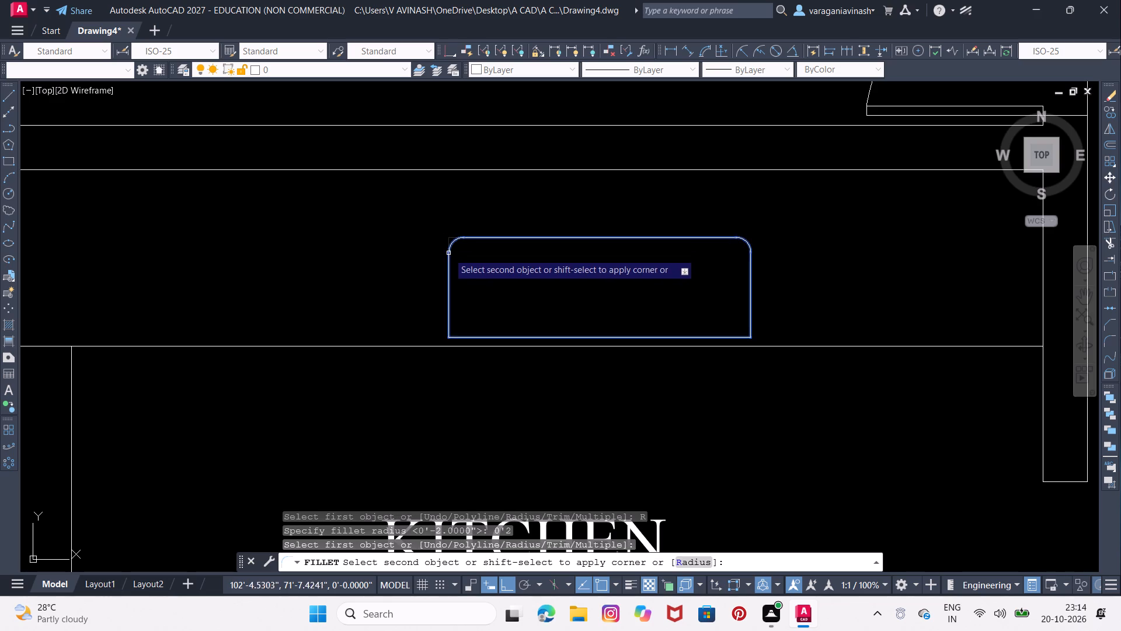
pyautogui.click(447, 254)
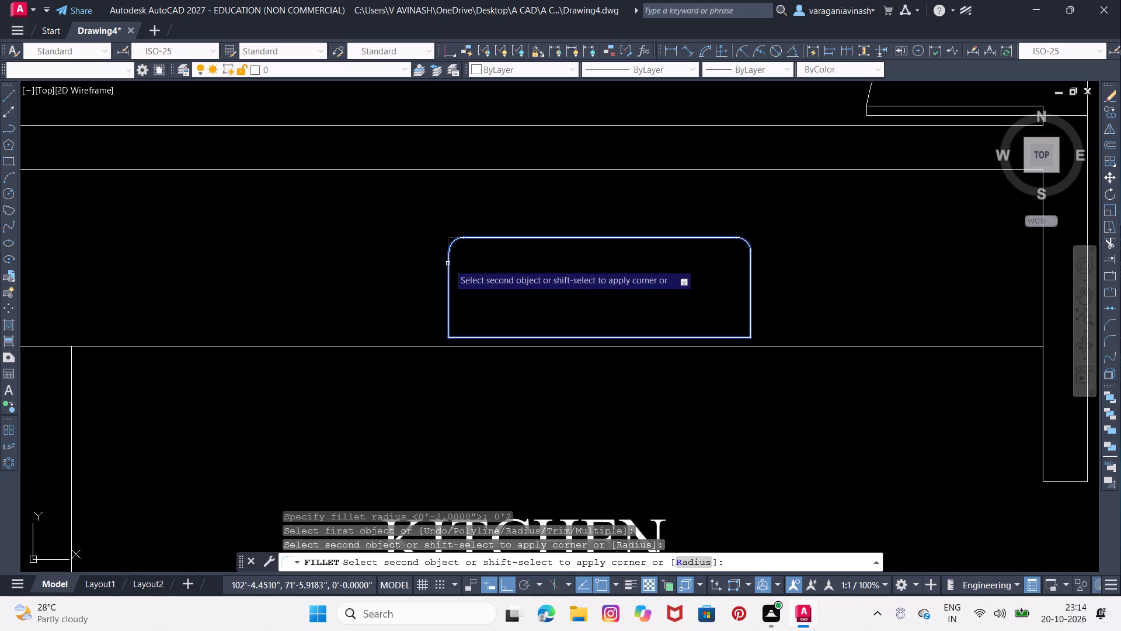
pyautogui.click(448, 264)
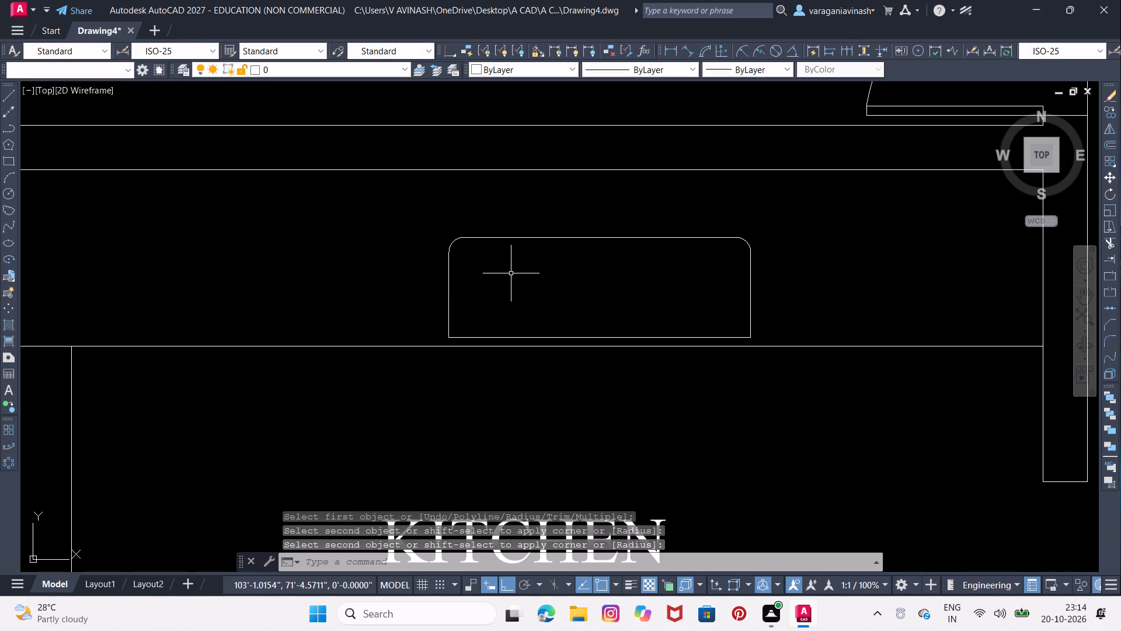
# Draw two concentric circles with radii of about 4.6" and 3.8" in the east half of the rounded counter rectangle.
pyautogui.scroll(2, 506, 254)
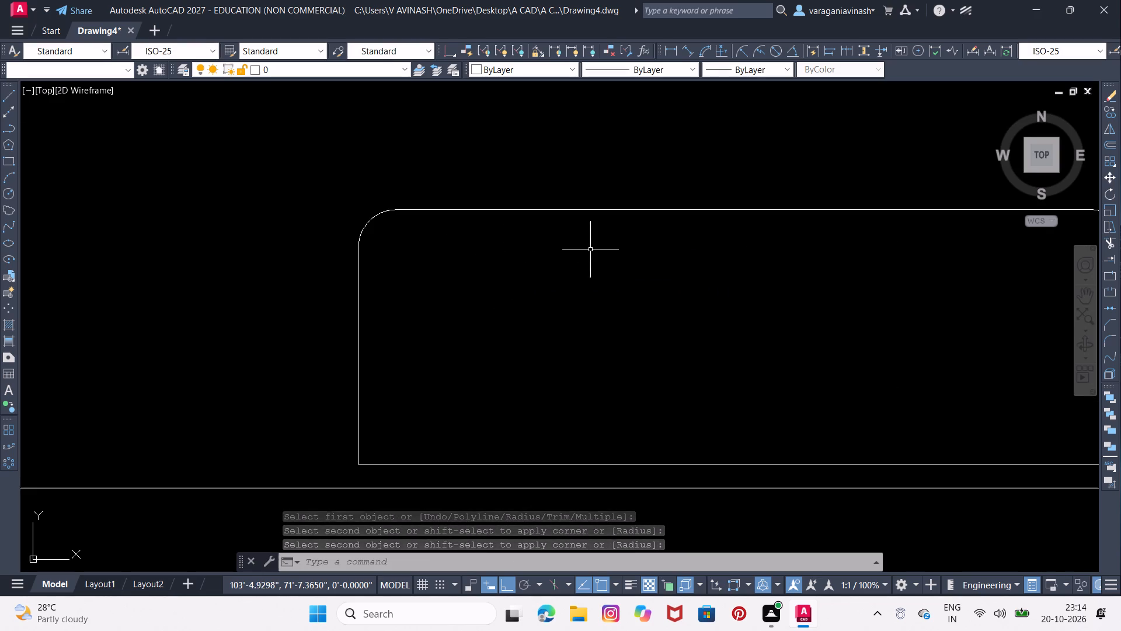
pyautogui.moveTo(590, 249); pyautogui.dragTo(353, 271, button='middle')
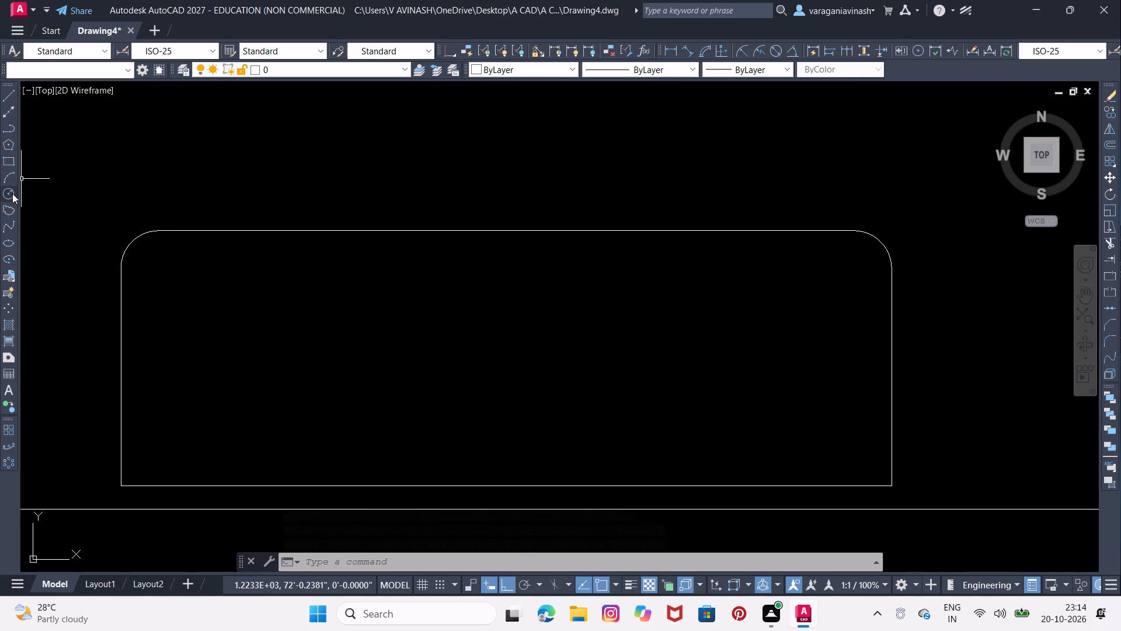
pyautogui.click(12, 193)
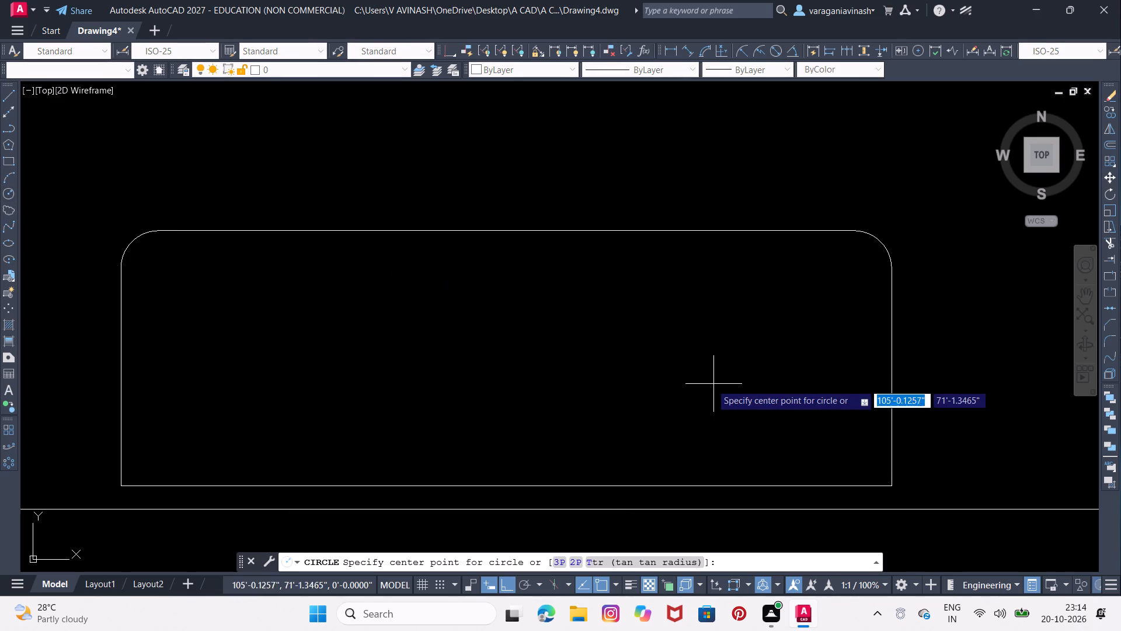
pyautogui.click(694, 359)
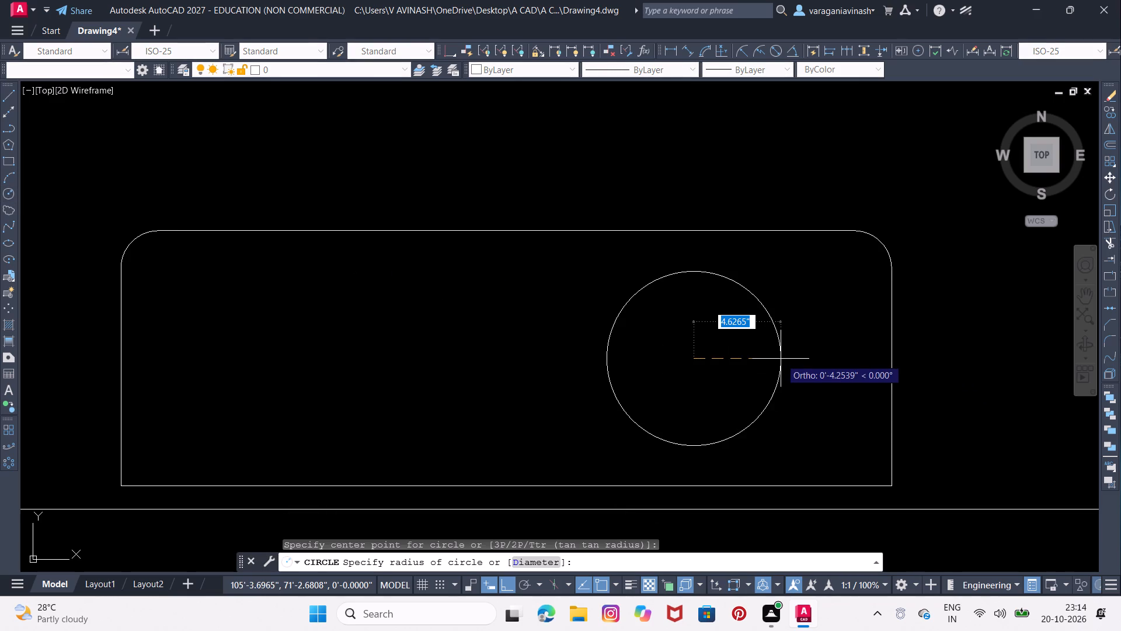
pyautogui.click(781, 359)
pyautogui.rightClick(781, 359)
pyautogui.click(887, 92)
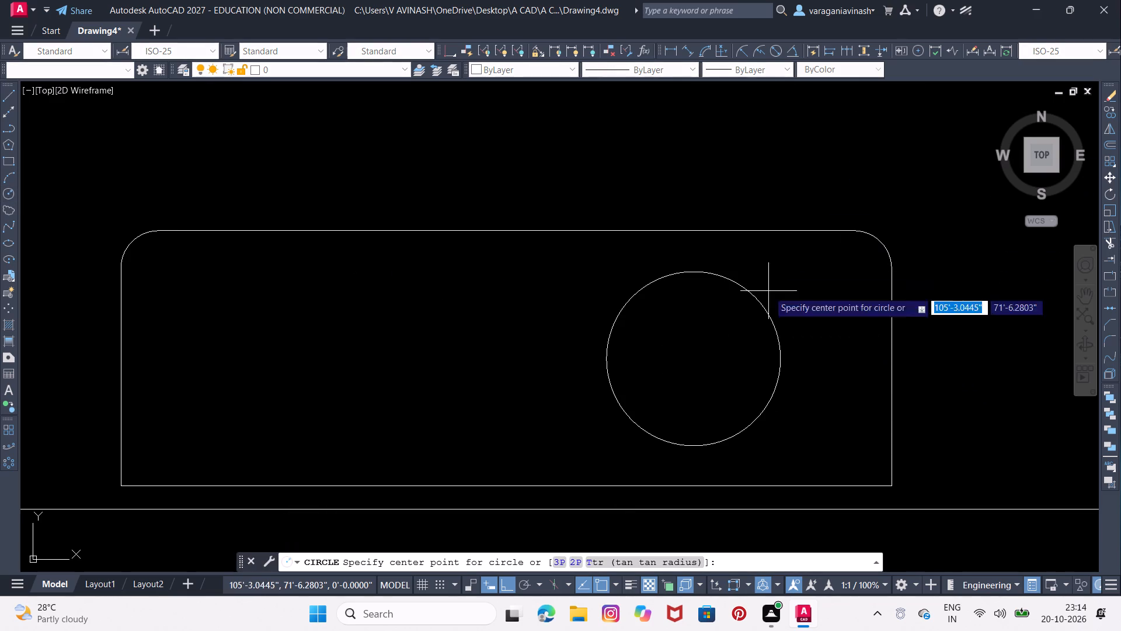
pyautogui.click(693, 359)
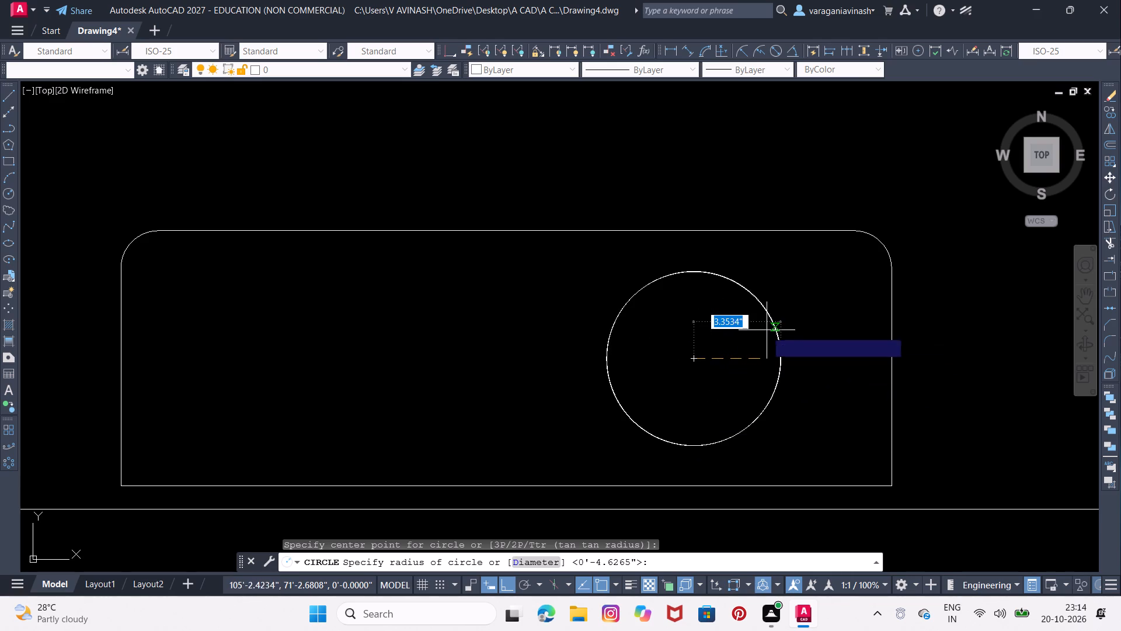
pyautogui.click(764, 333)
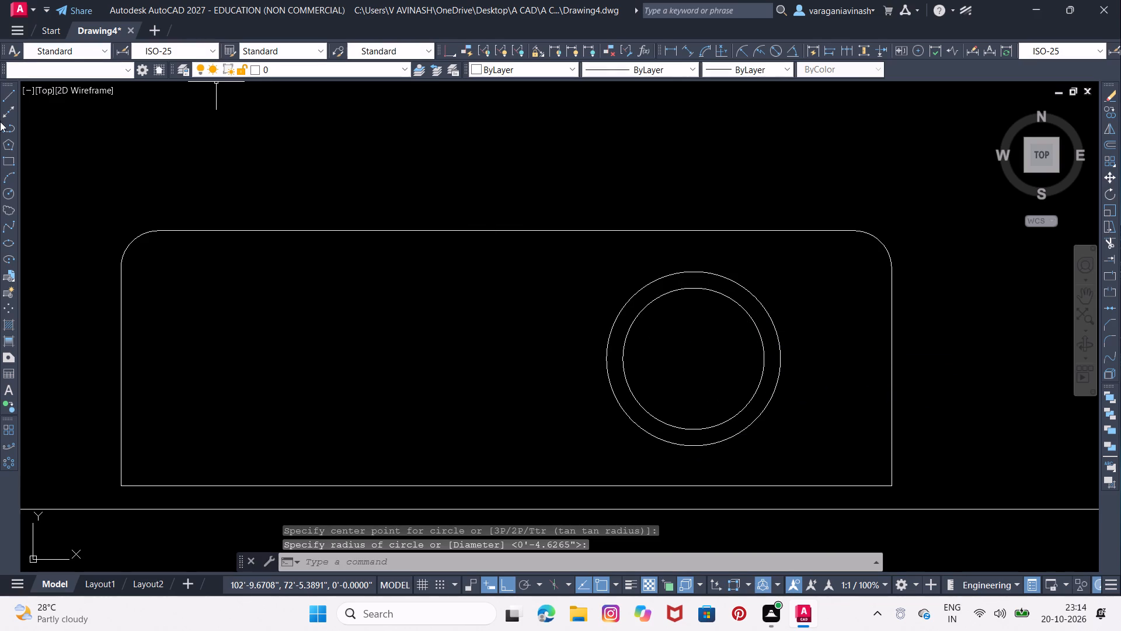
# Draw two small rectangles about 1.7" by 0.6" across both circles, one upright at the north and one horizontal at the east.
pyautogui.click(5, 165)
pyautogui.scroll(1, 688, 296)
pyautogui.click(688, 296)
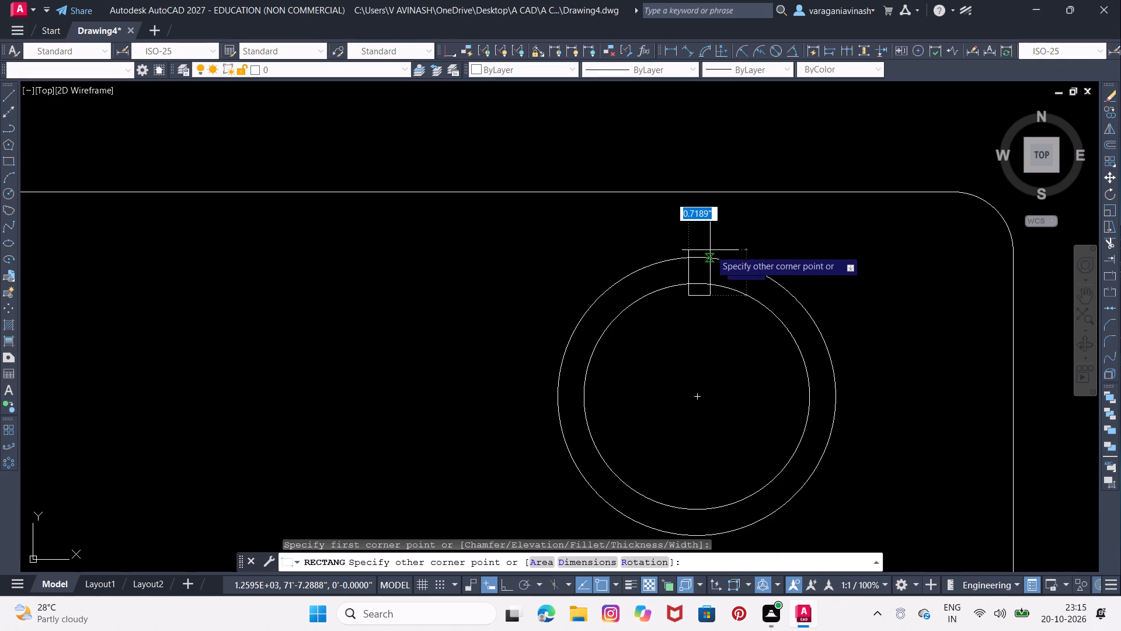
pyautogui.click(706, 244)
pyautogui.rightClick(706, 244)
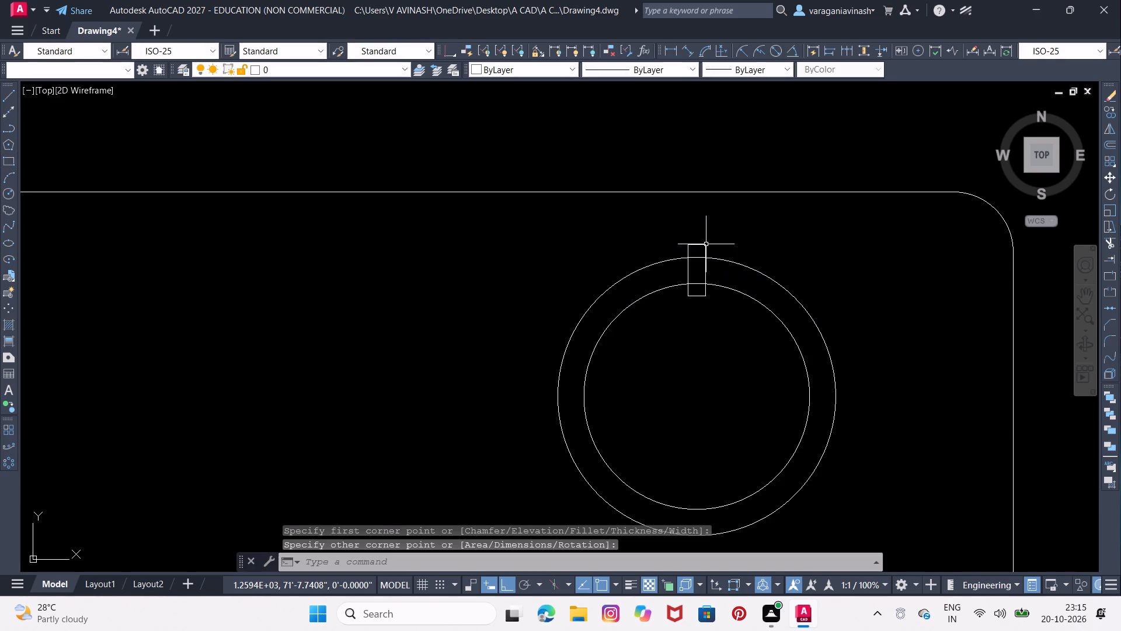
pyautogui.click(714, 250)
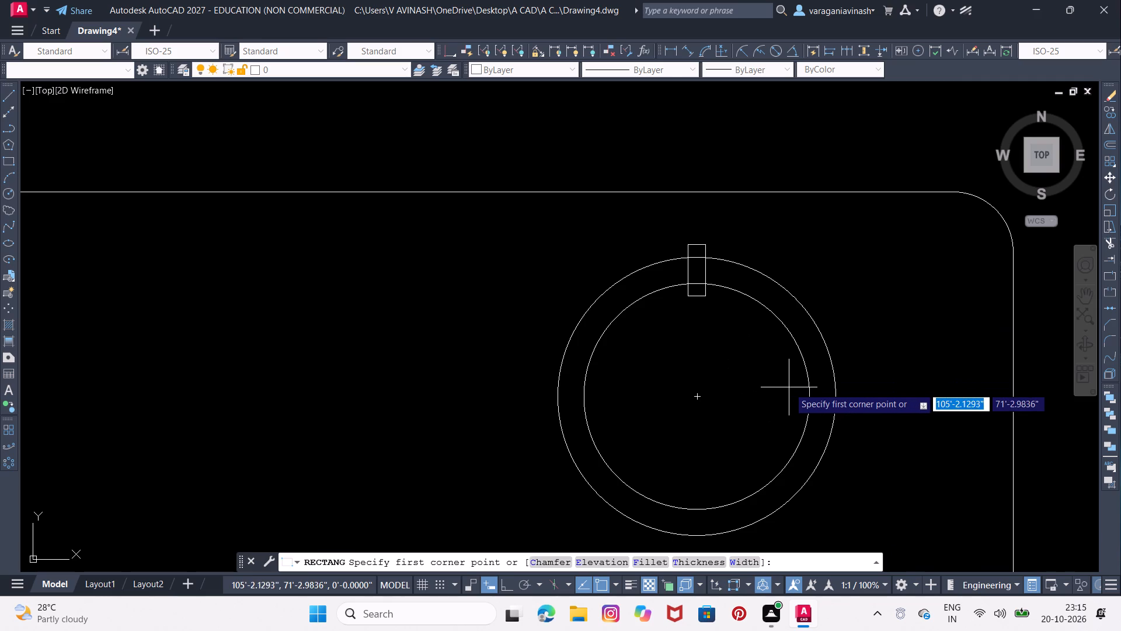
pyautogui.click(796, 384)
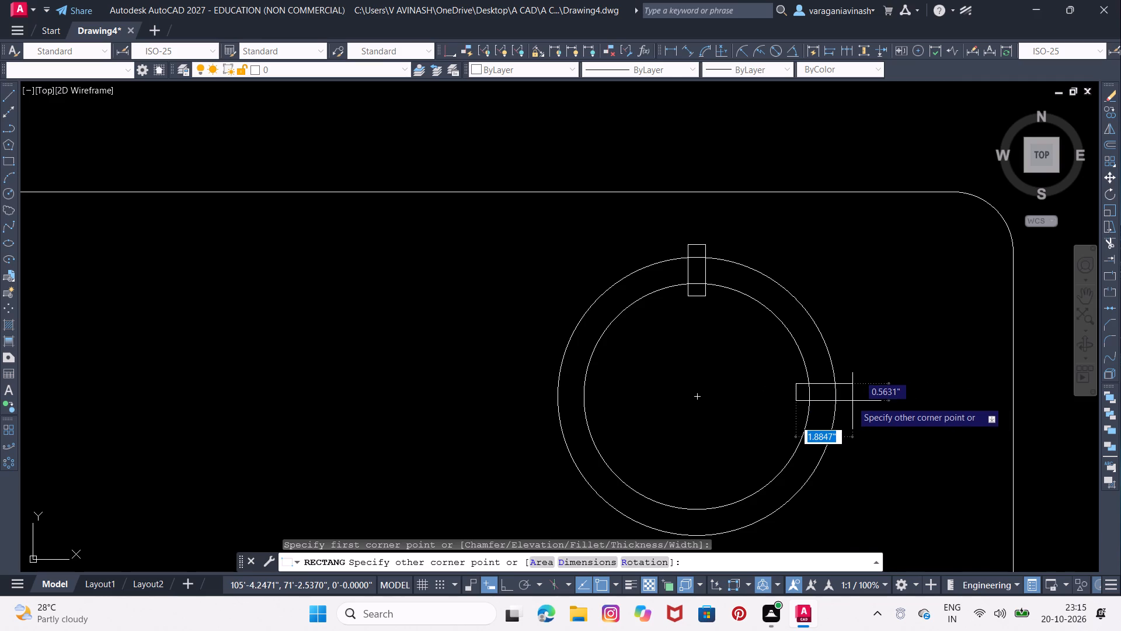
pyautogui.click(848, 401)
pyautogui.moveTo(831, 360); pyautogui.dragTo(809, 327, button='middle')
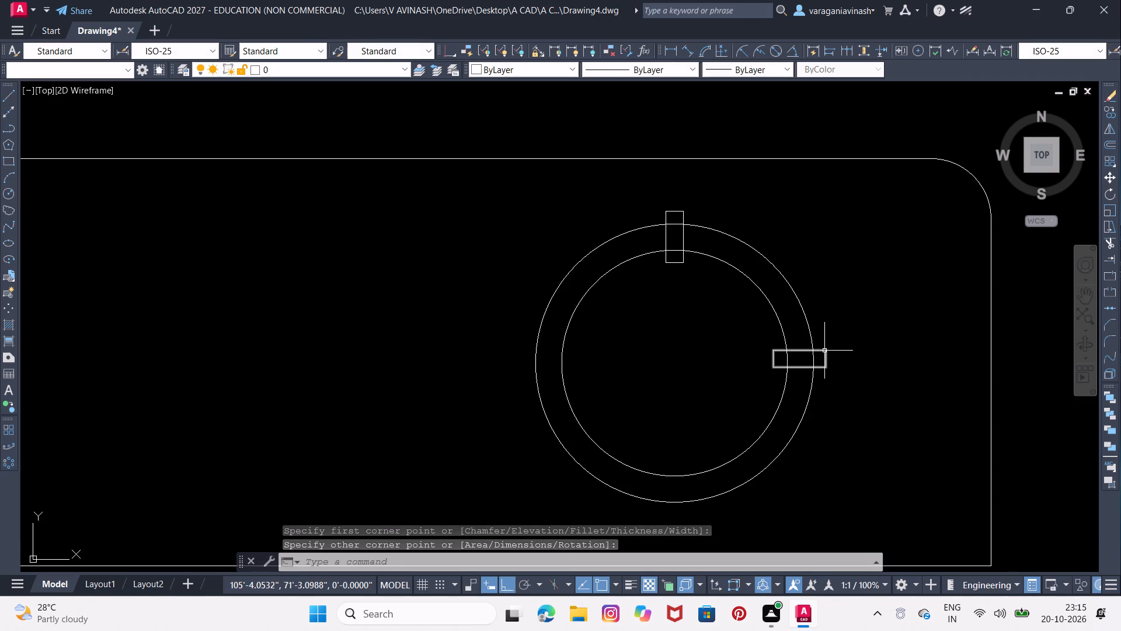
# Copy the east rectangle about 8.4" west, across the opposite side of the circles.
pyautogui.click(824, 351)
pyautogui.rightClick(824, 351)
pyautogui.rightClick(819, 356)
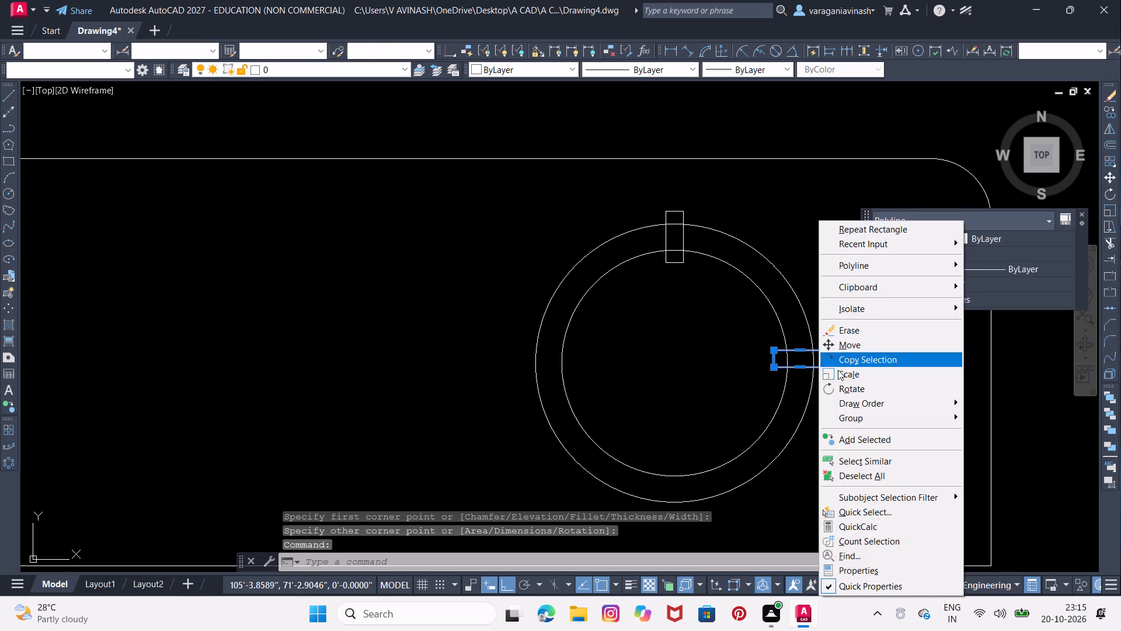
pyautogui.click(845, 361)
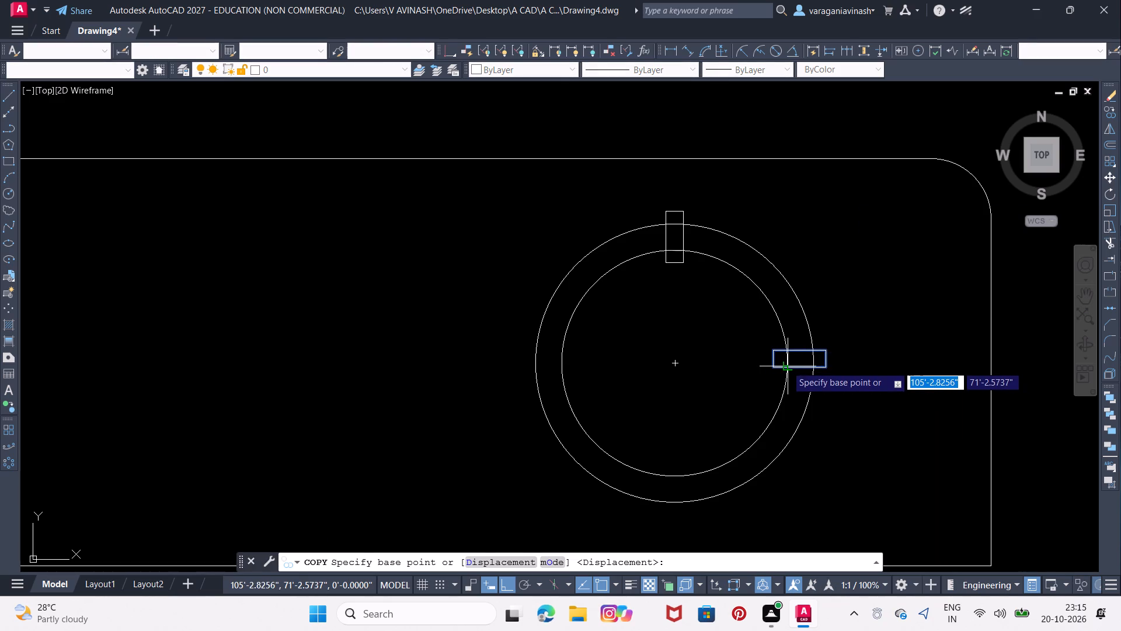
pyautogui.moveTo(778, 366); pyautogui.dragTo(744, 366)
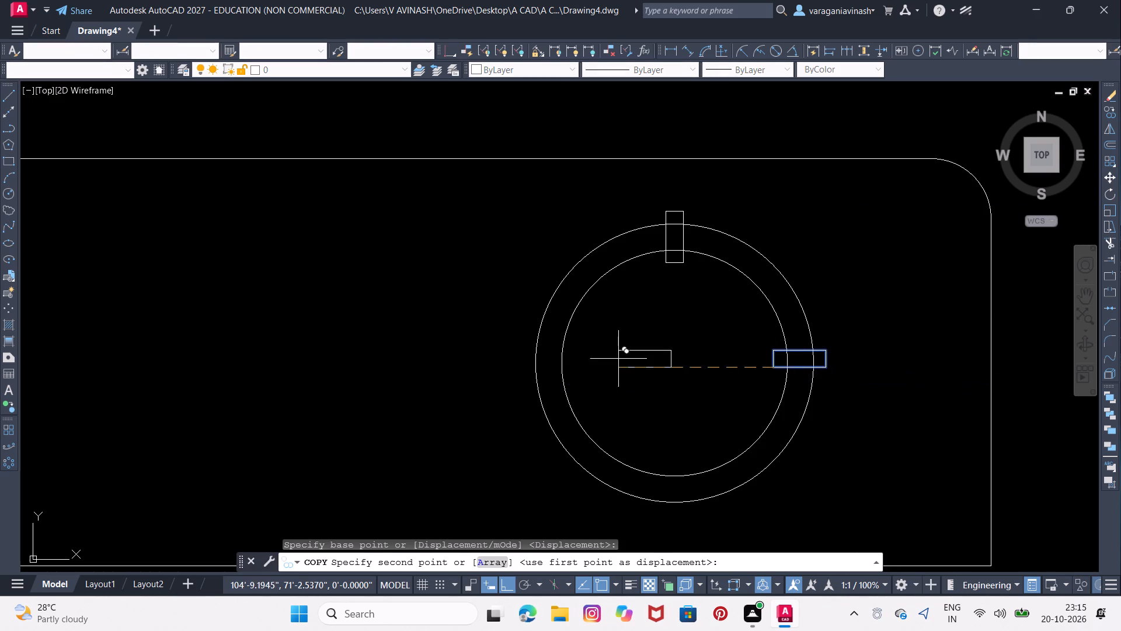
pyautogui.click(520, 363)
pyautogui.rightClick(662, 263)
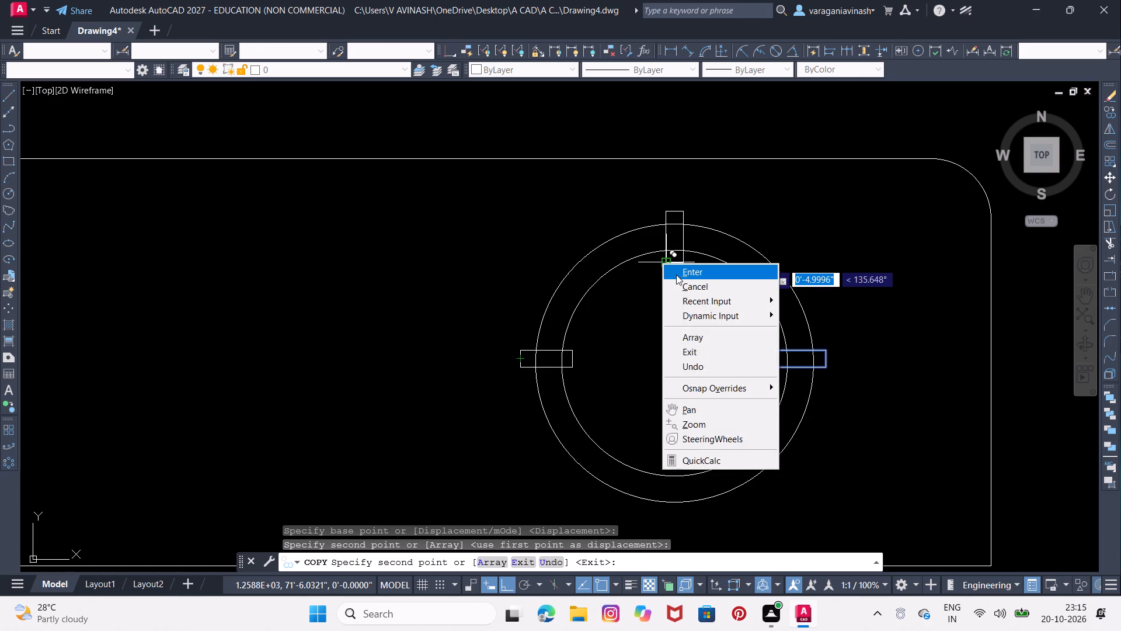
pyautogui.click(676, 275)
# Copy the north rectangle about 8.4" south, across the opposite side of the circles.
pyautogui.rightClick(676, 275)
pyautogui.click(688, 282)
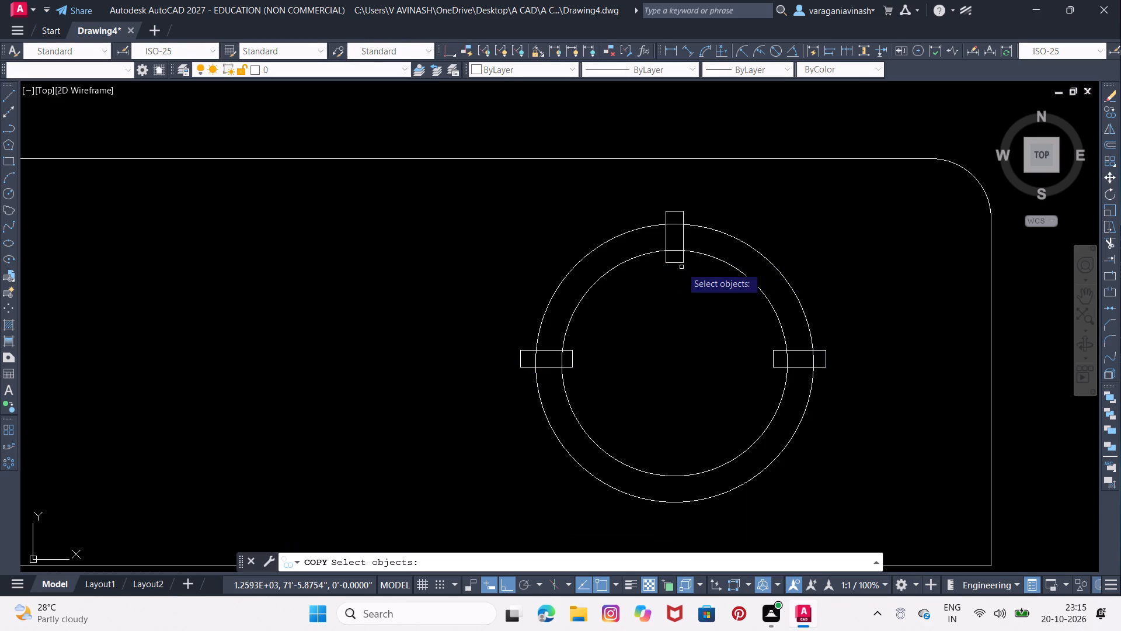
pyautogui.click(682, 262)
pyautogui.rightClick(682, 262)
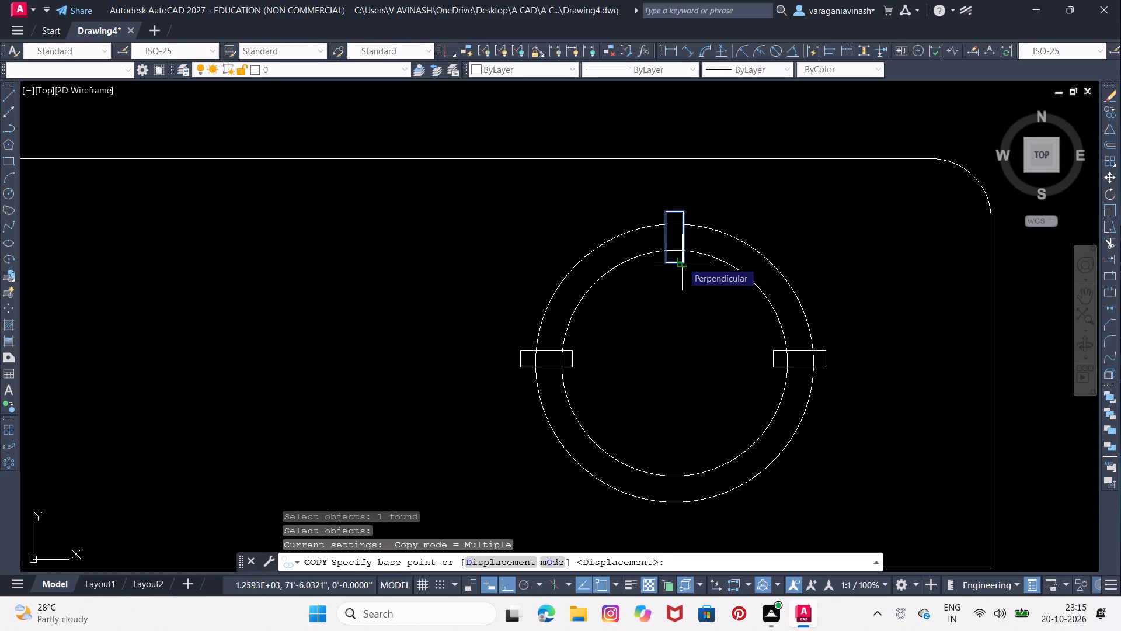
pyautogui.click(682, 262)
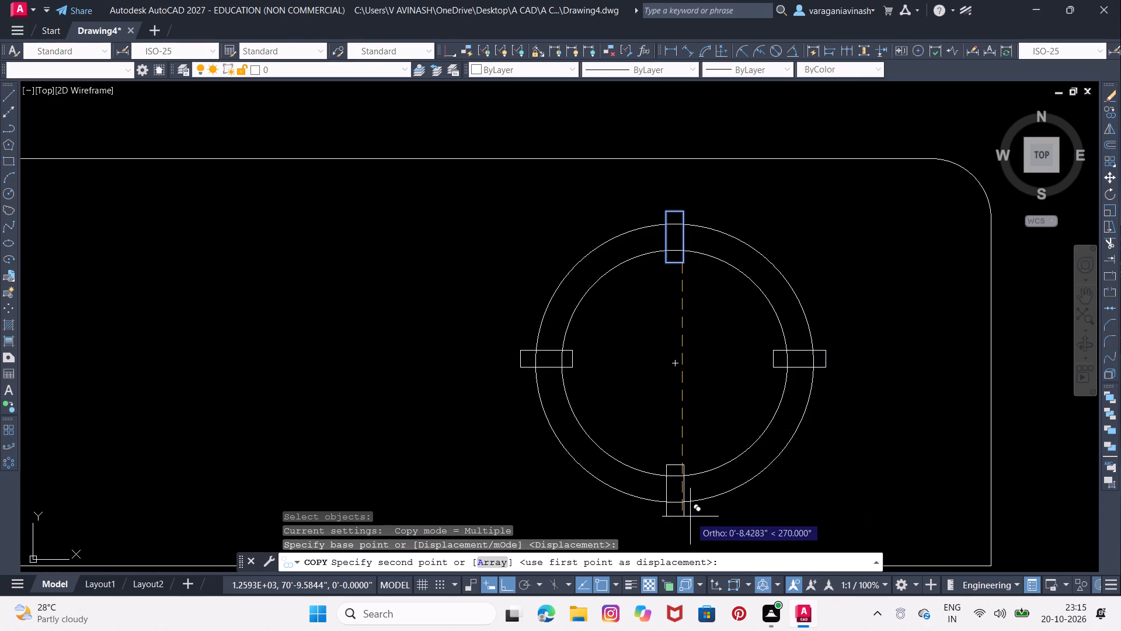
pyautogui.click(690, 514)
pyautogui.moveTo(682, 360); pyautogui.dragTo(678, 327, button='middle')
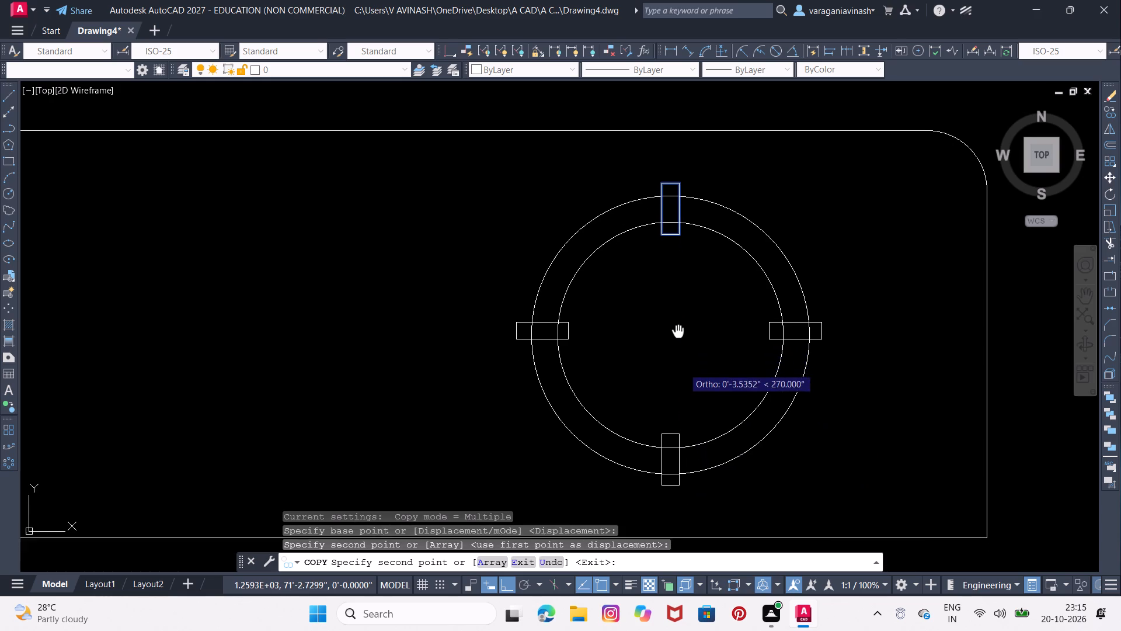
pyautogui.moveTo(678, 327); pyautogui.dragTo(677, 316, button='middle')
pyautogui.middleClick(667, 323)
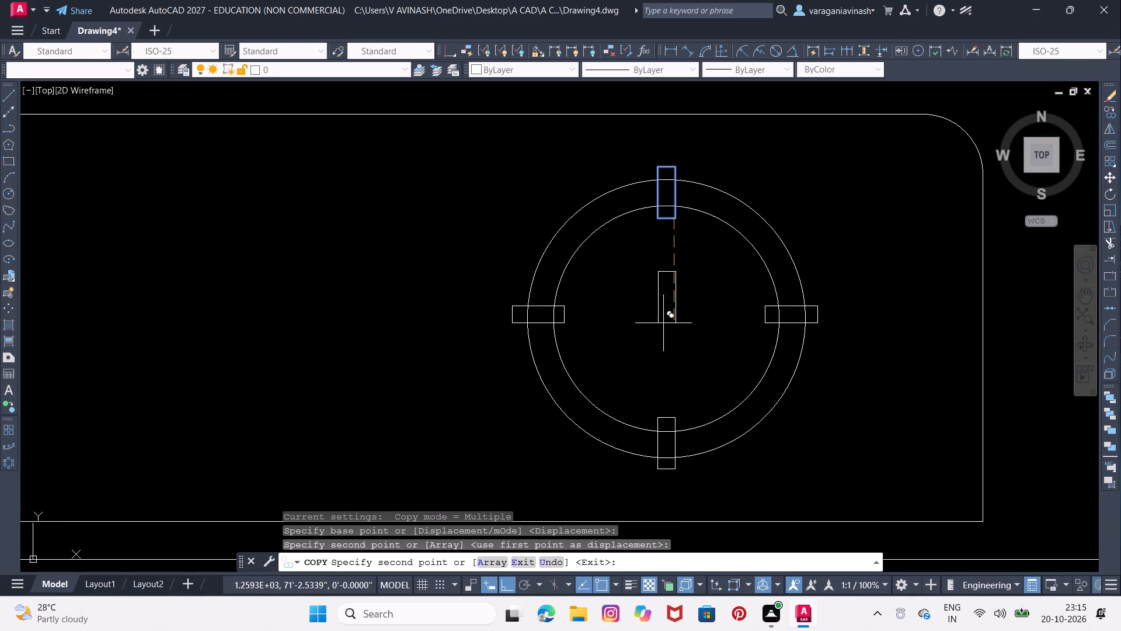
# Draw a small circle with a radius of about 0.7" near the centre of the two burner rings.
pyautogui.click(6, 192)
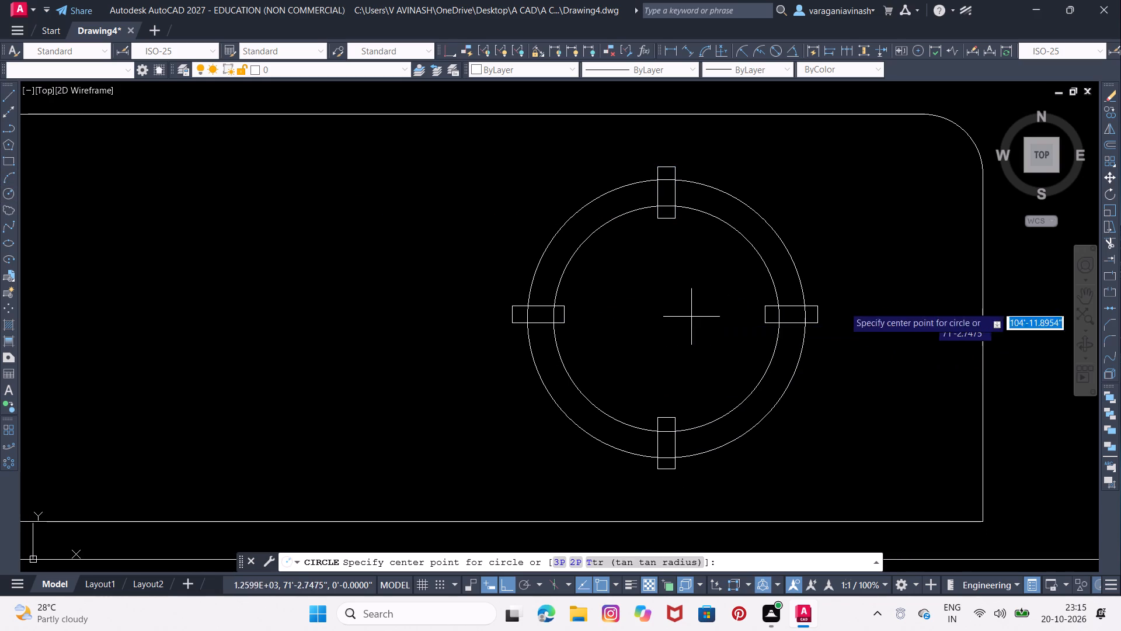
pyautogui.click(667, 320)
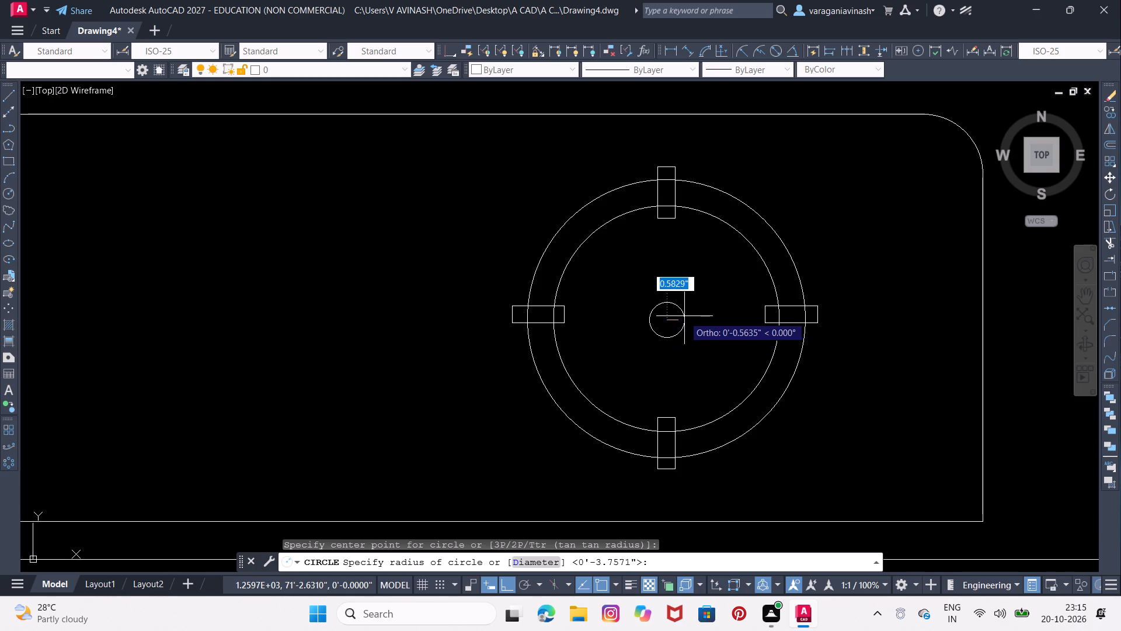
pyautogui.click(687, 315)
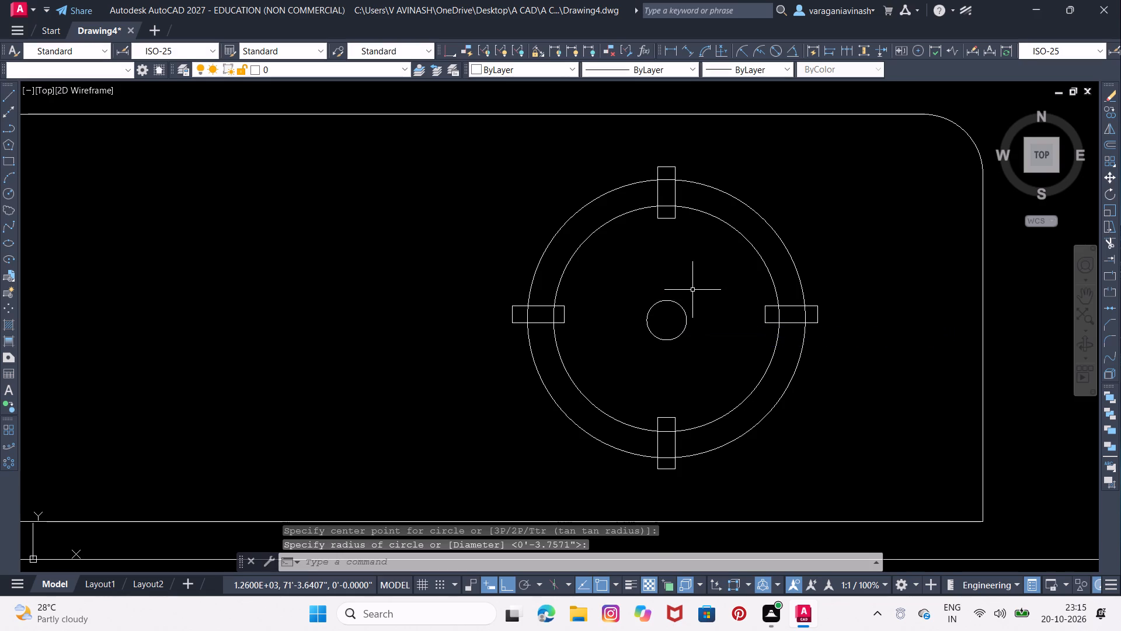
pyautogui.press('Escape')
pyautogui.press('Escape')
# Hatch the small centre circle of the burner with the SOLID pattern.
pyautogui.press('h')
pyautogui.press('Return')
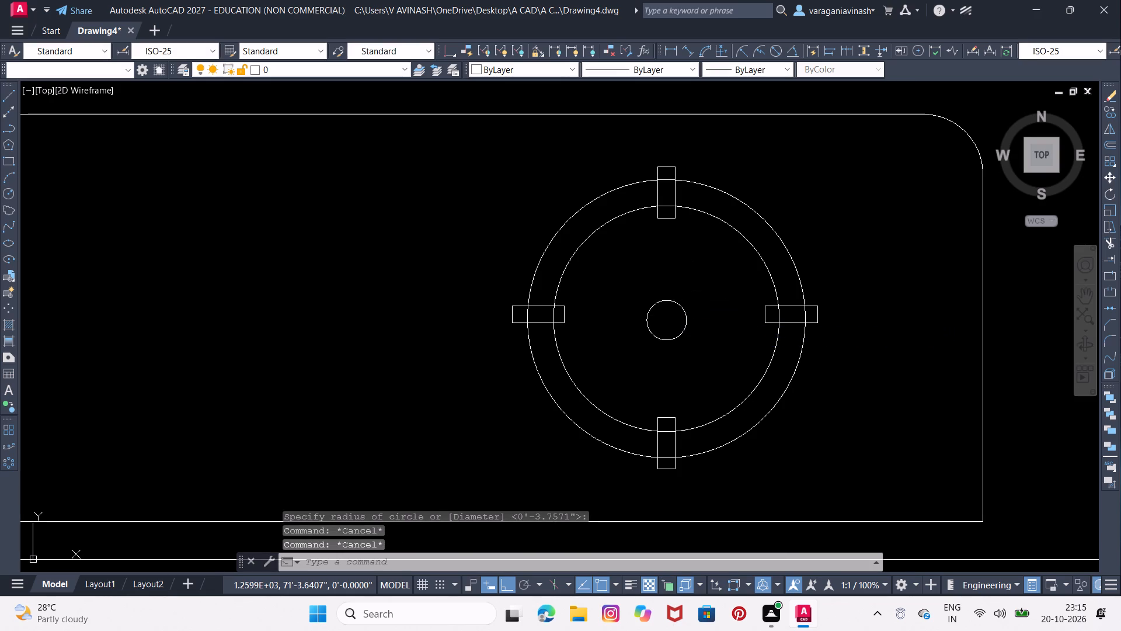
pyautogui.click(556, 214)
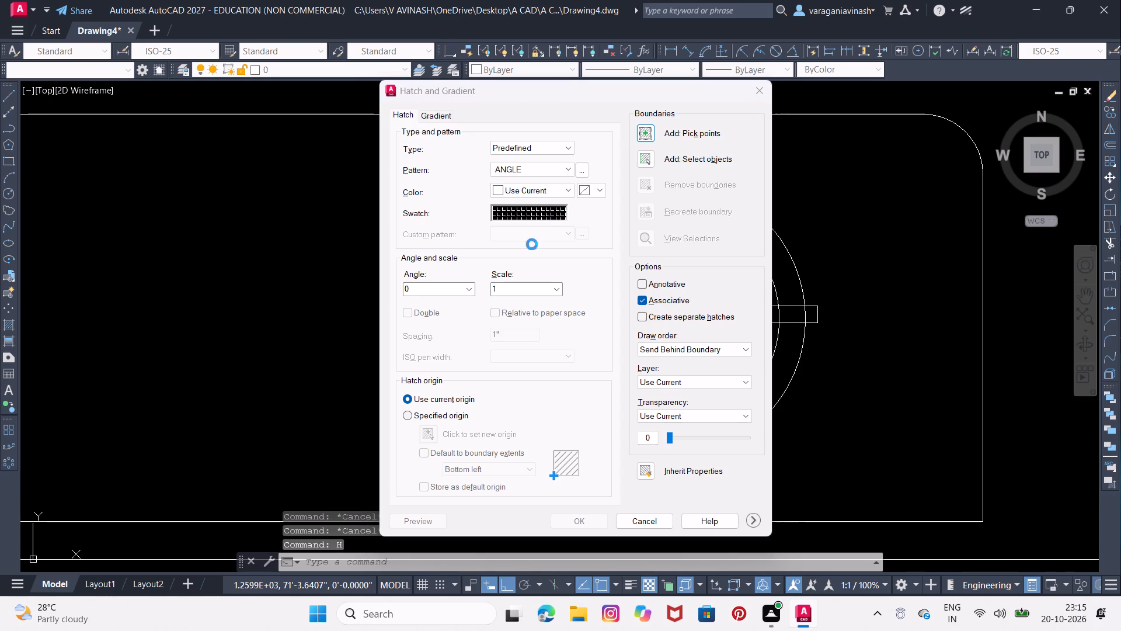
pyautogui.click(464, 206)
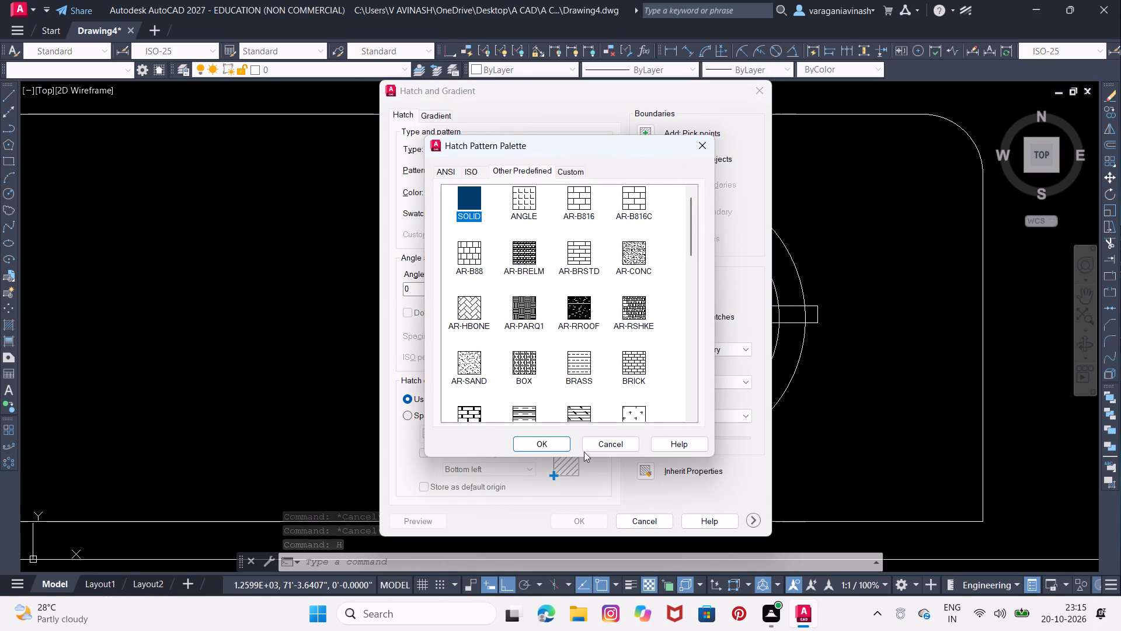
pyautogui.click(544, 449)
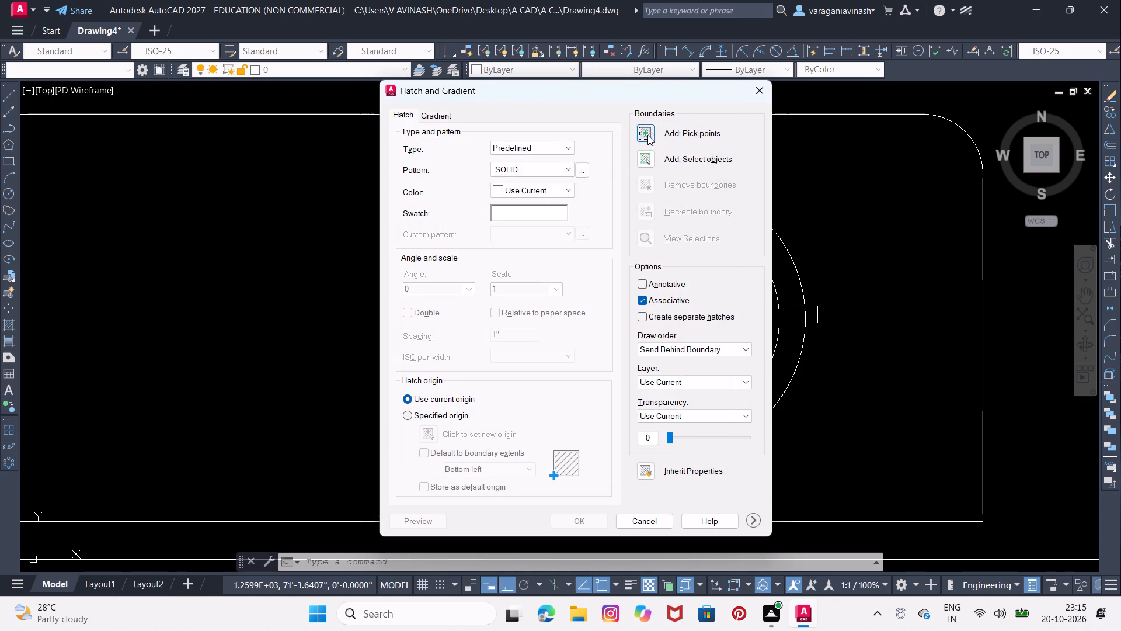
pyautogui.click(646, 136)
pyautogui.click(665, 323)
pyautogui.click(664, 323)
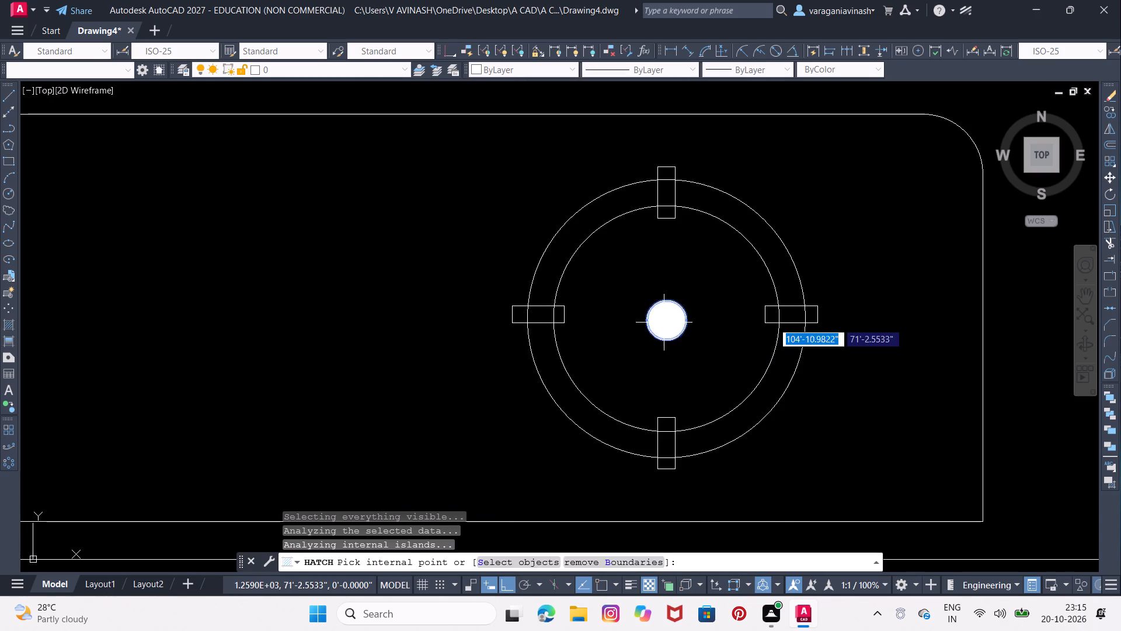
pyautogui.click(664, 323)
pyautogui.doubleClick(664, 323)
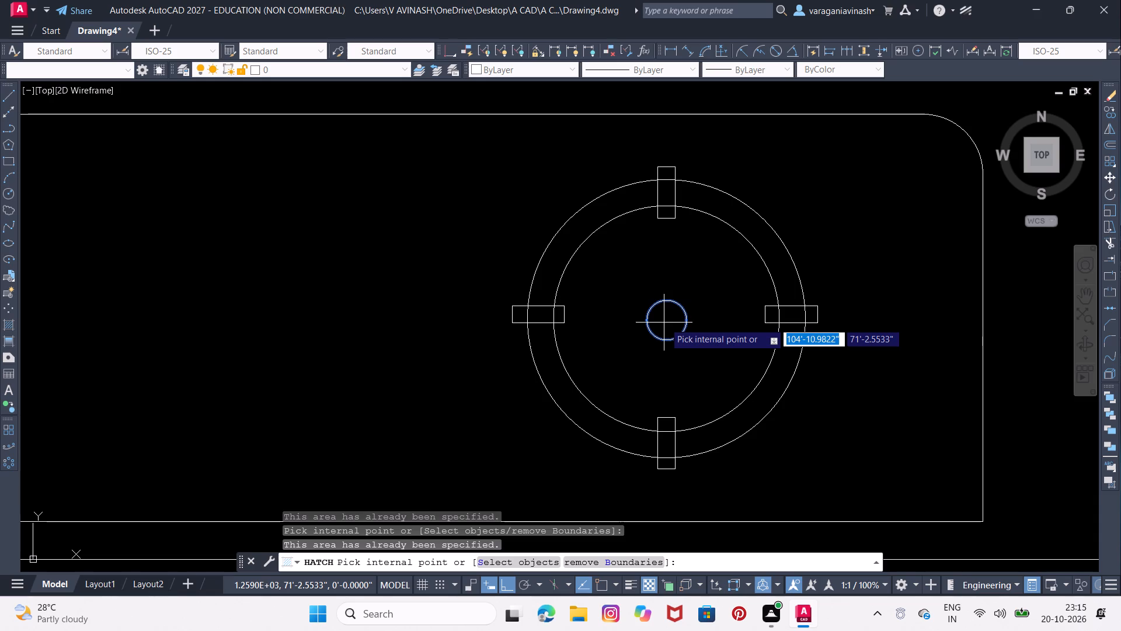
pyautogui.press('Return')
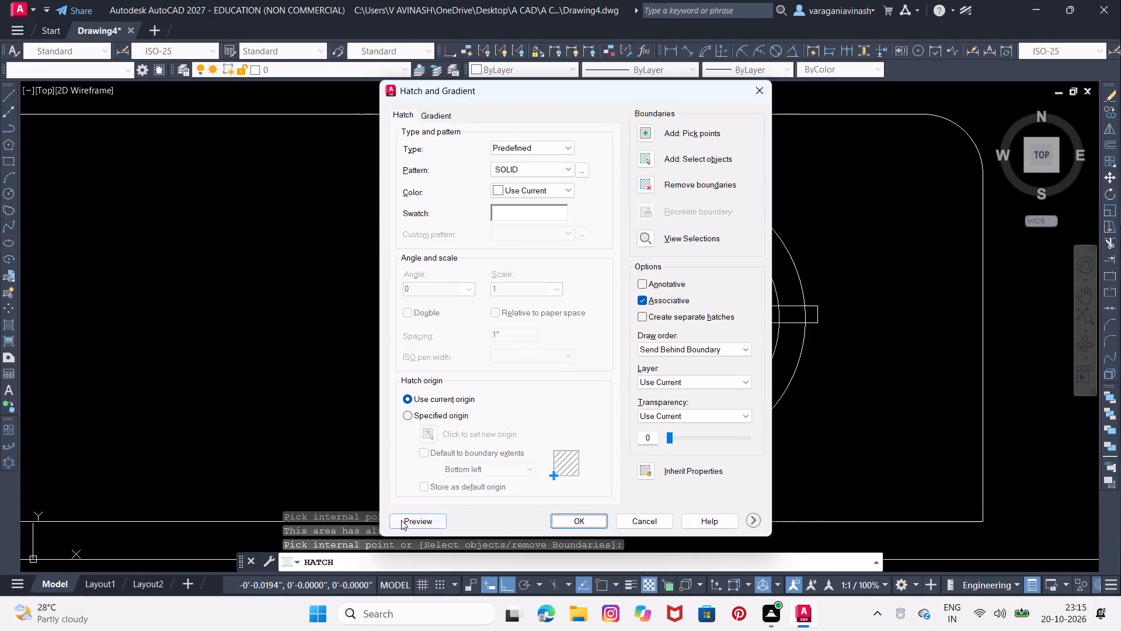
pyautogui.click(401, 520)
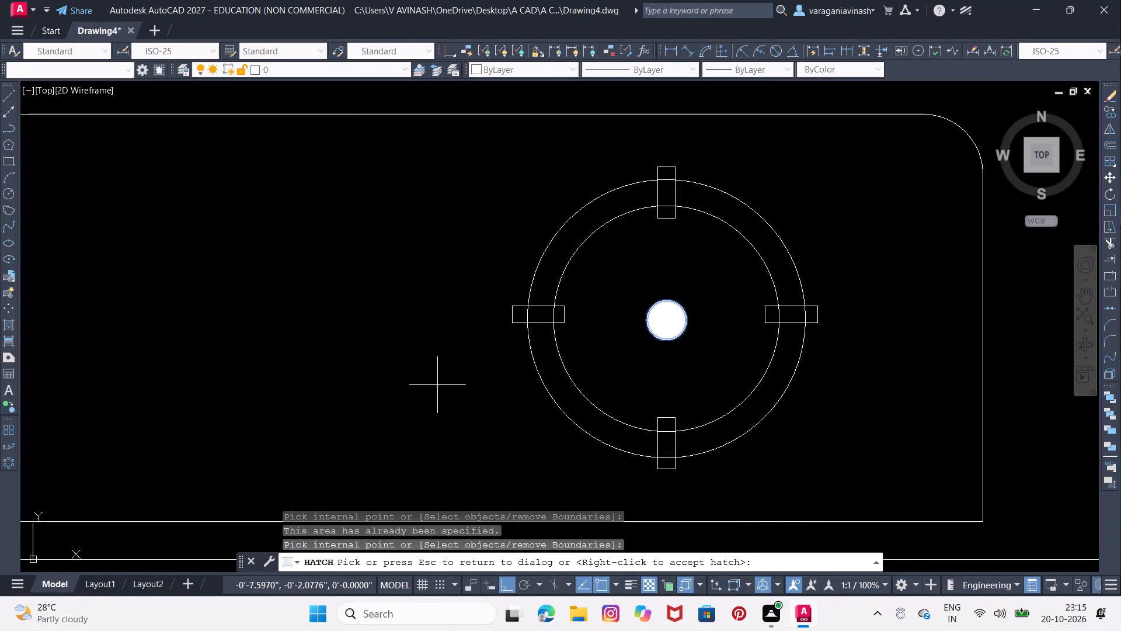
pyautogui.press('Return')
pyautogui.press('Escape')
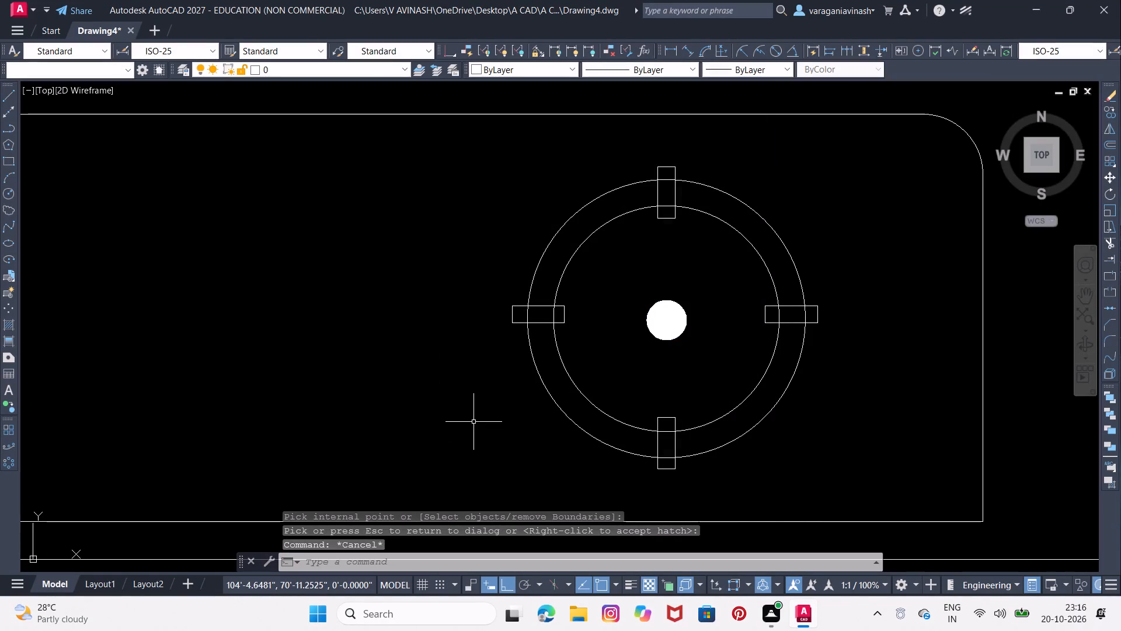
# Copy the complete burner, with its rings, four rectangles and solid centre, about 1'-5.7" west inside the stove outline.
pyautogui.click(904, 148)
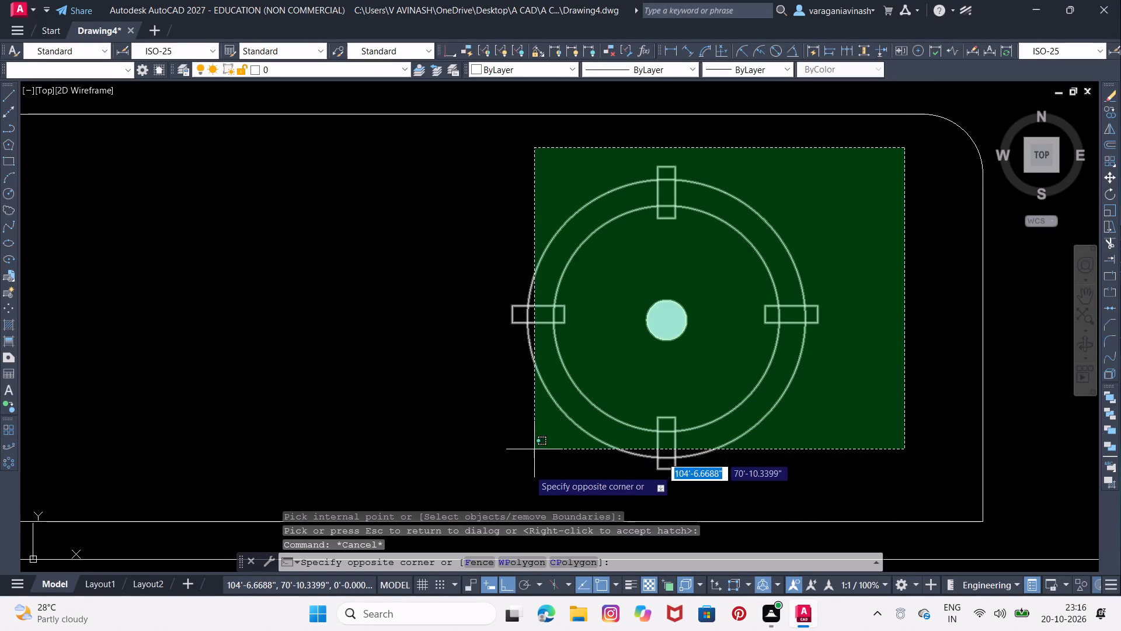
pyautogui.click(495, 497)
pyautogui.scroll(-1, 590, 357)
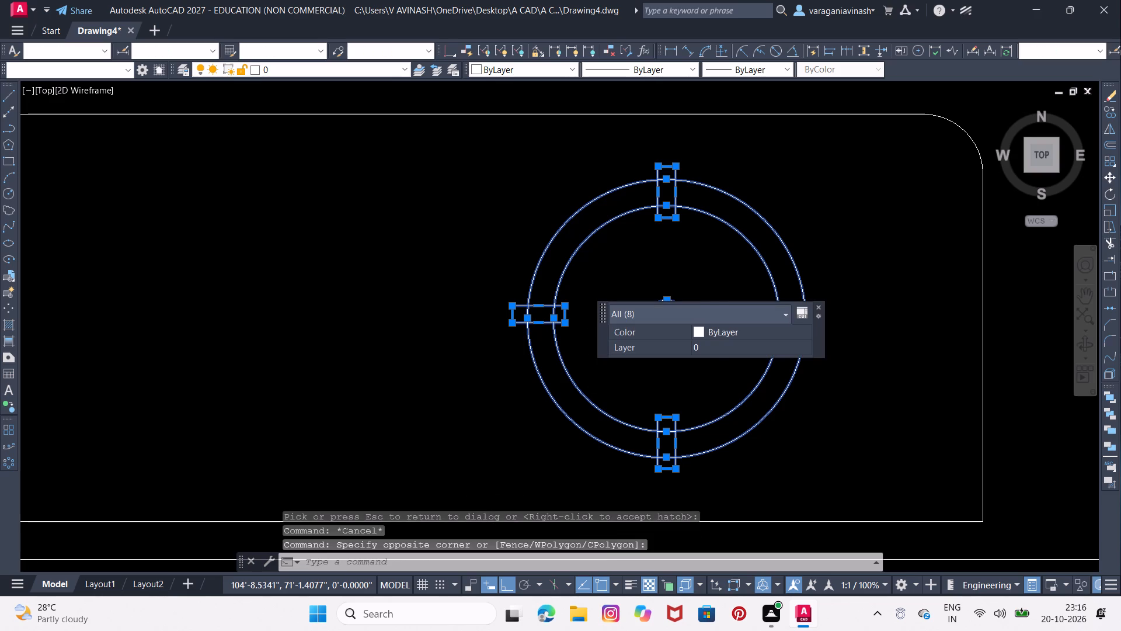
pyautogui.rightClick(590, 357)
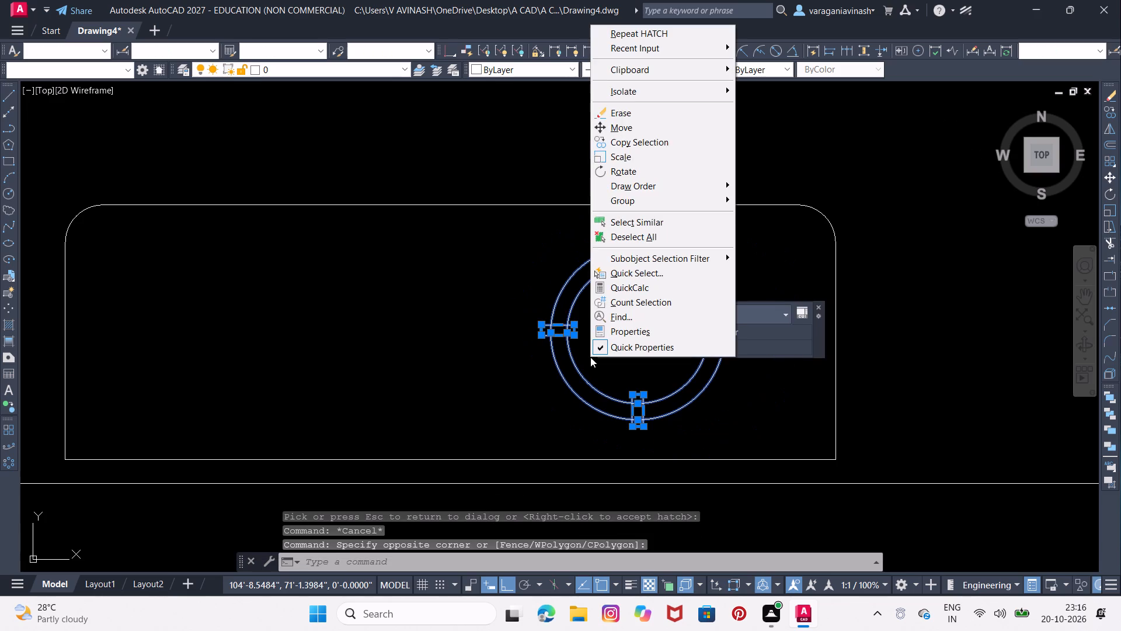
pyautogui.click(645, 147)
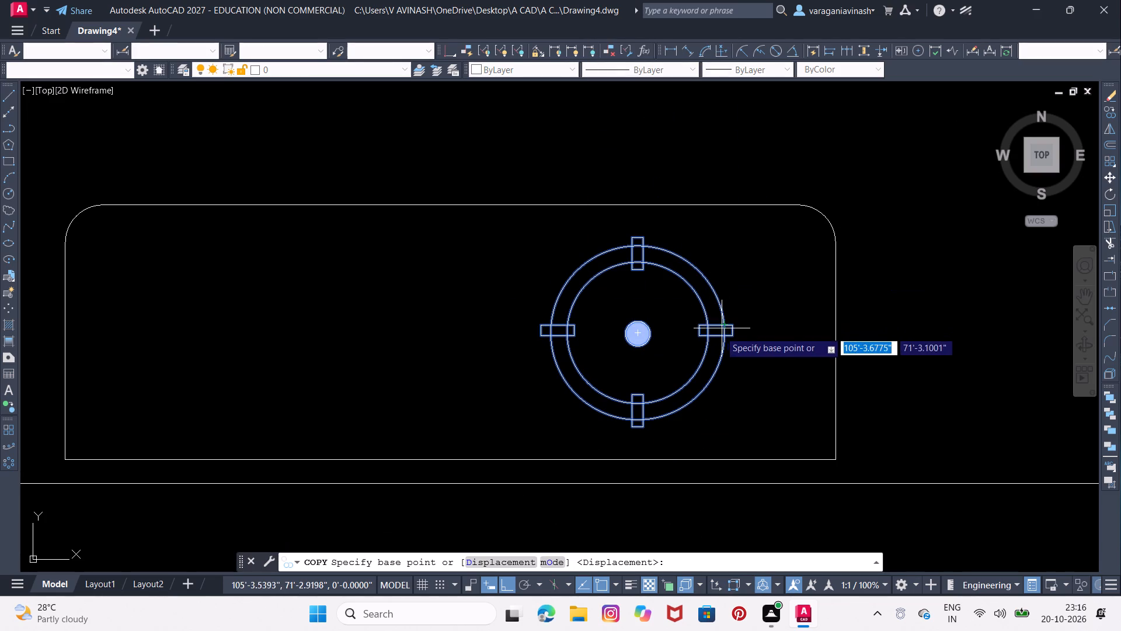
pyautogui.click(716, 334)
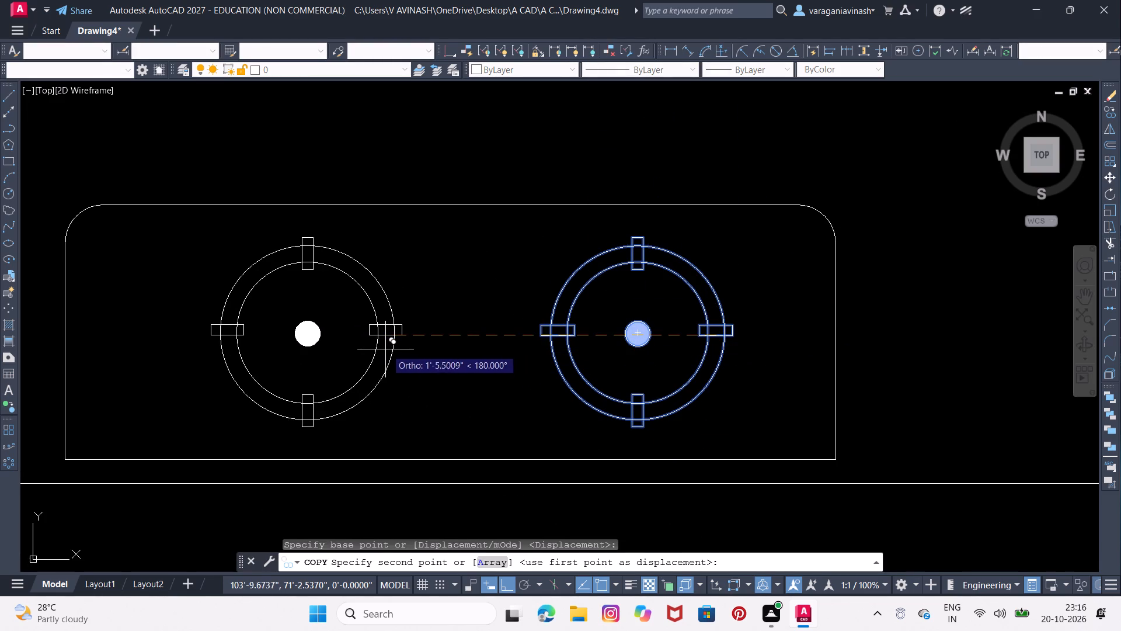
pyautogui.click(382, 351)
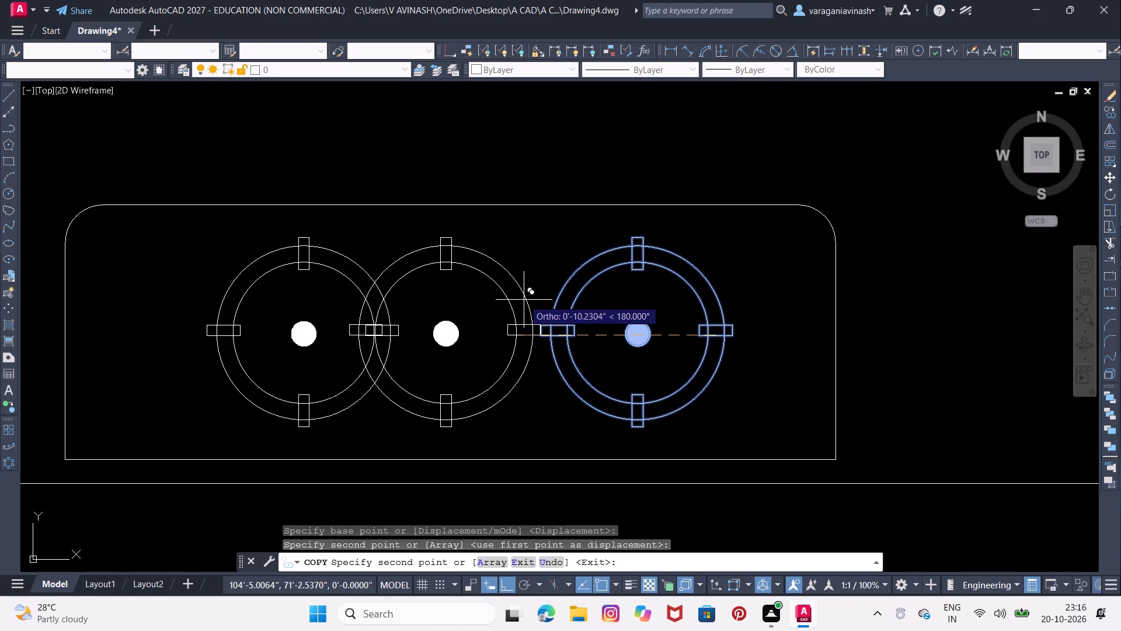
pyautogui.press('Escape')
pyautogui.press('Escape')
pyautogui.press('Escape')
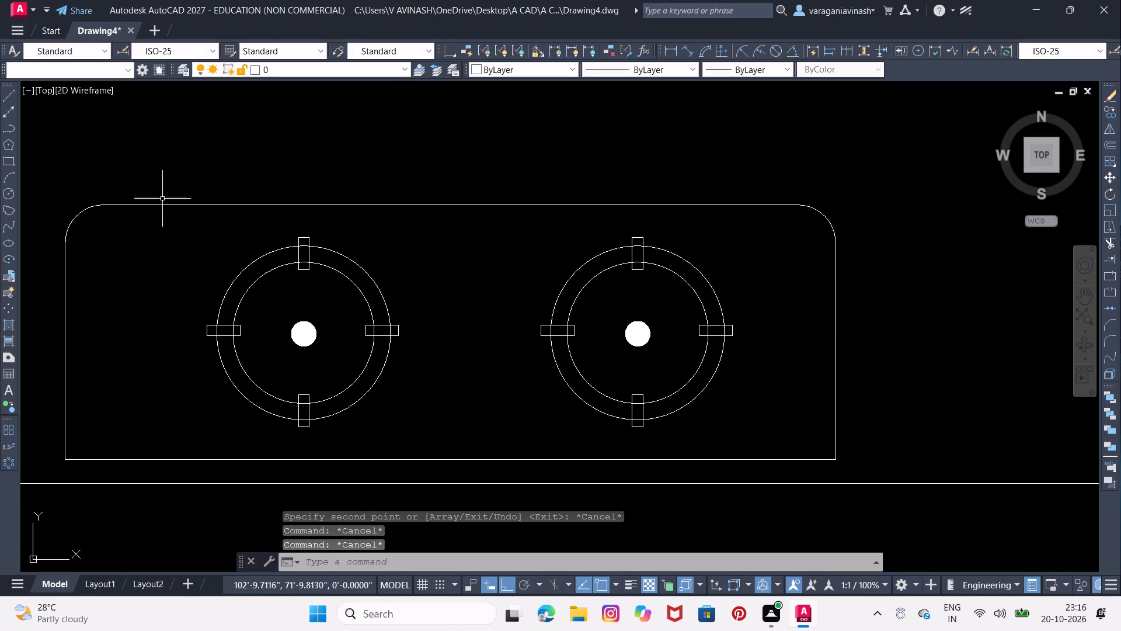
# Trim the kitchen counter's front line at the northwest corner, between the west wall and the west counter's edge.
pyautogui.moveTo(170, 195); pyautogui.dragTo(523, 102, button='middle')
pyautogui.scroll(-2, 521, 116)
pyautogui.scroll(-1, 347, 214)
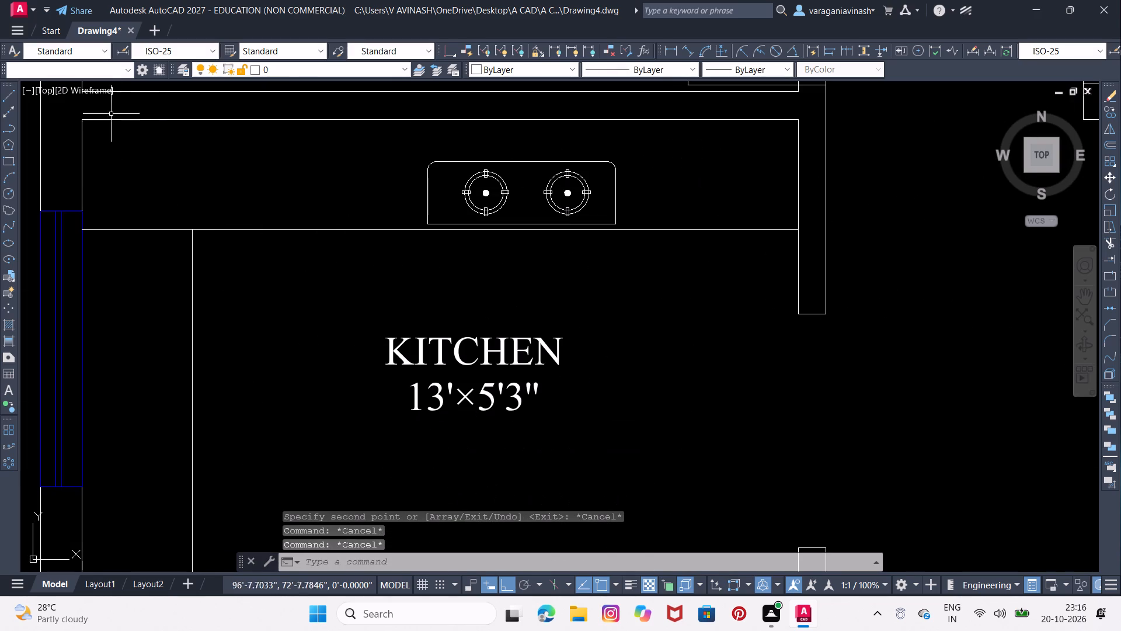
pyautogui.write('TR')
pyautogui.press('Return')
pyautogui.press('Return')
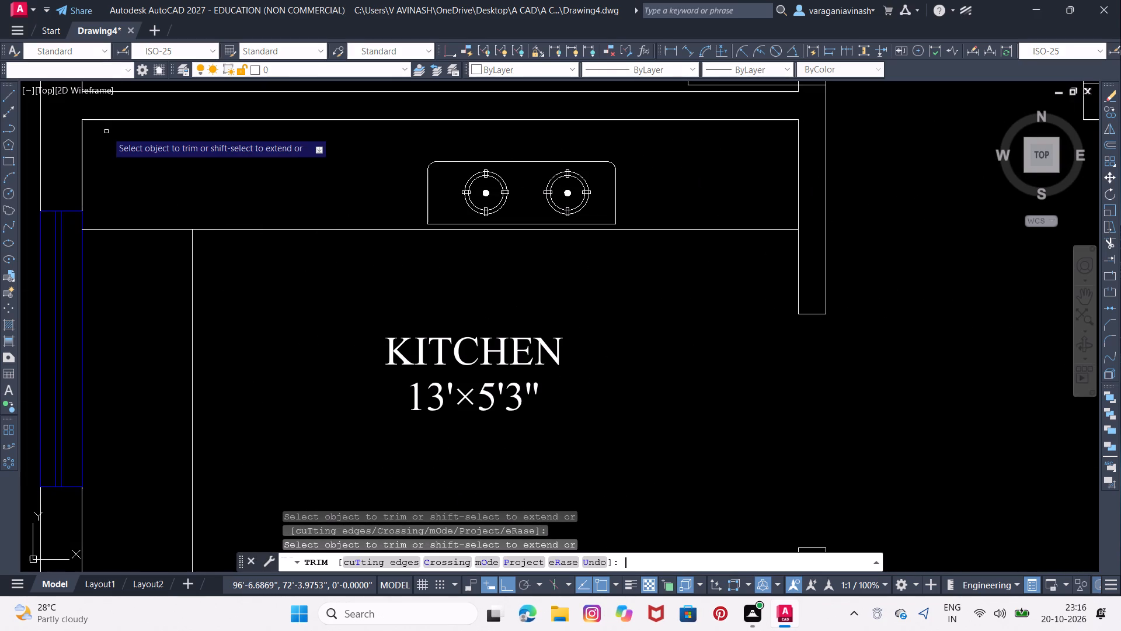
pyautogui.moveTo(124, 204); pyautogui.dragTo(128, 256)
pyautogui.press('Escape')
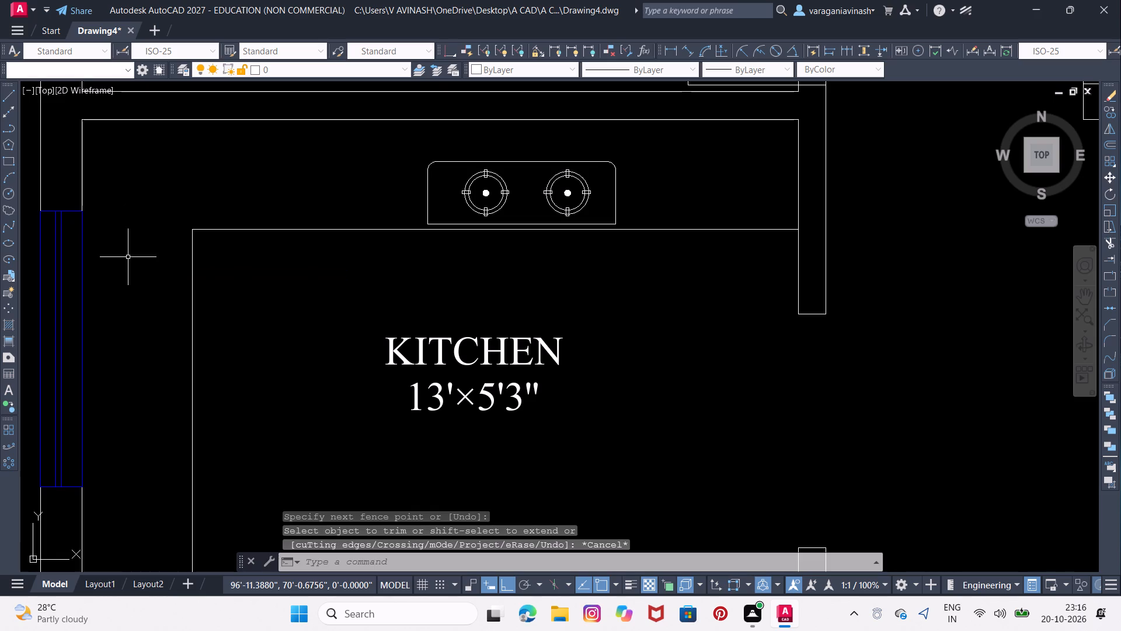
# Draw a sink outline rectangle about 1'-8" by 3'-3" on the west kitchen counter, beside the window.
pyautogui.moveTo(167, 271); pyautogui.dragTo(262, 207, button='middle')
pyautogui.scroll(1, 227, 368)
pyautogui.moveTo(228, 304); pyautogui.dragTo(242, 264, button='middle')
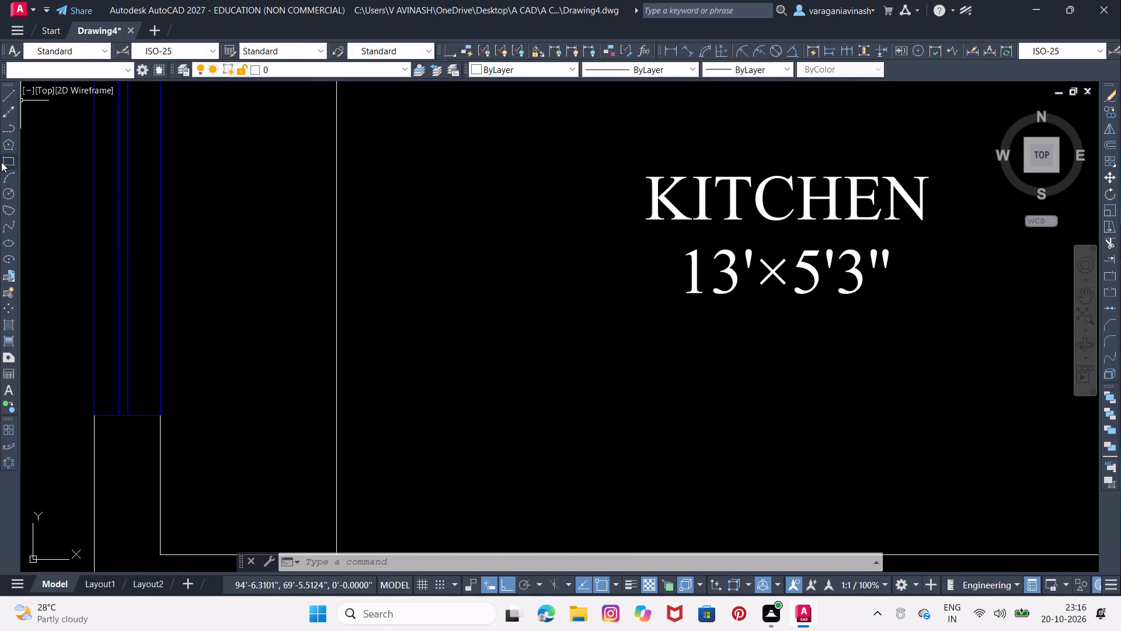
pyautogui.click(1, 162)
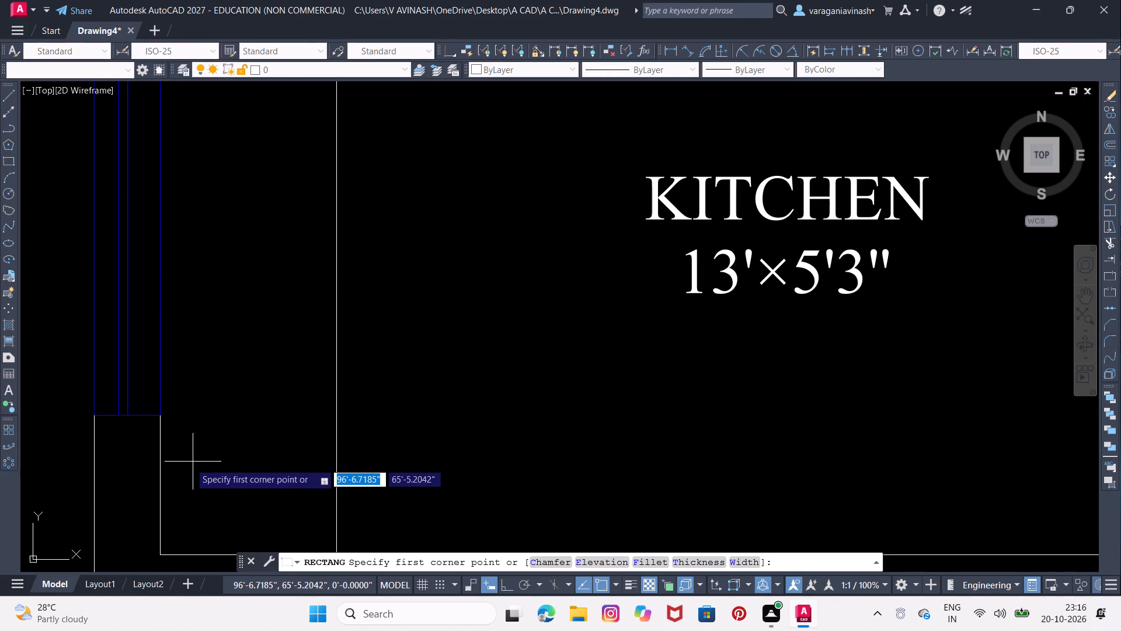
pyautogui.click(177, 468)
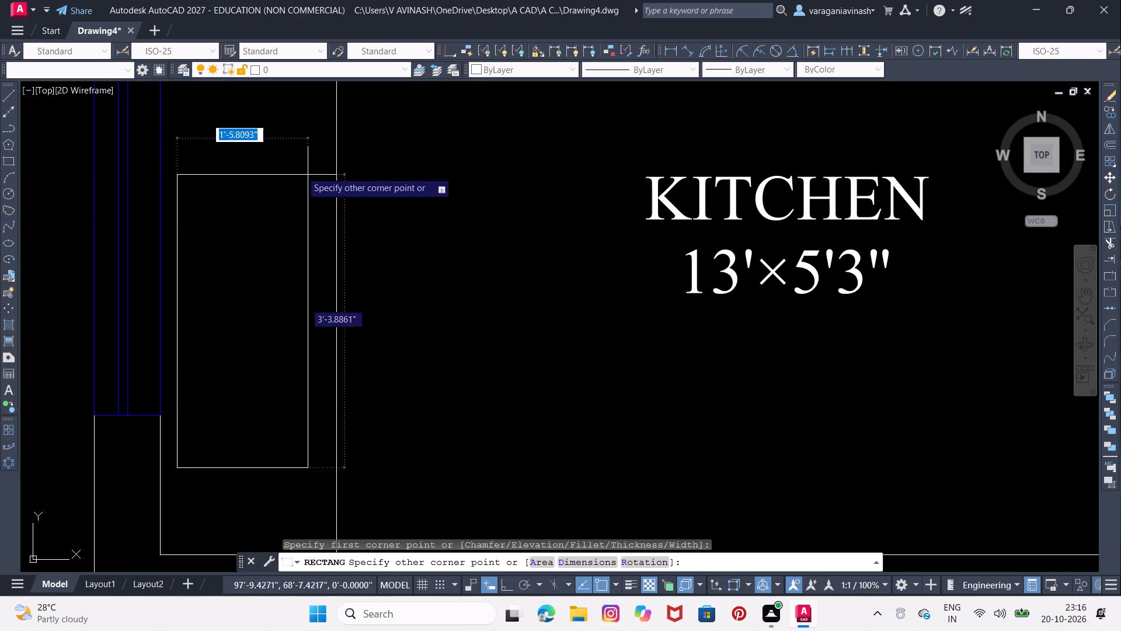
pyautogui.click(324, 179)
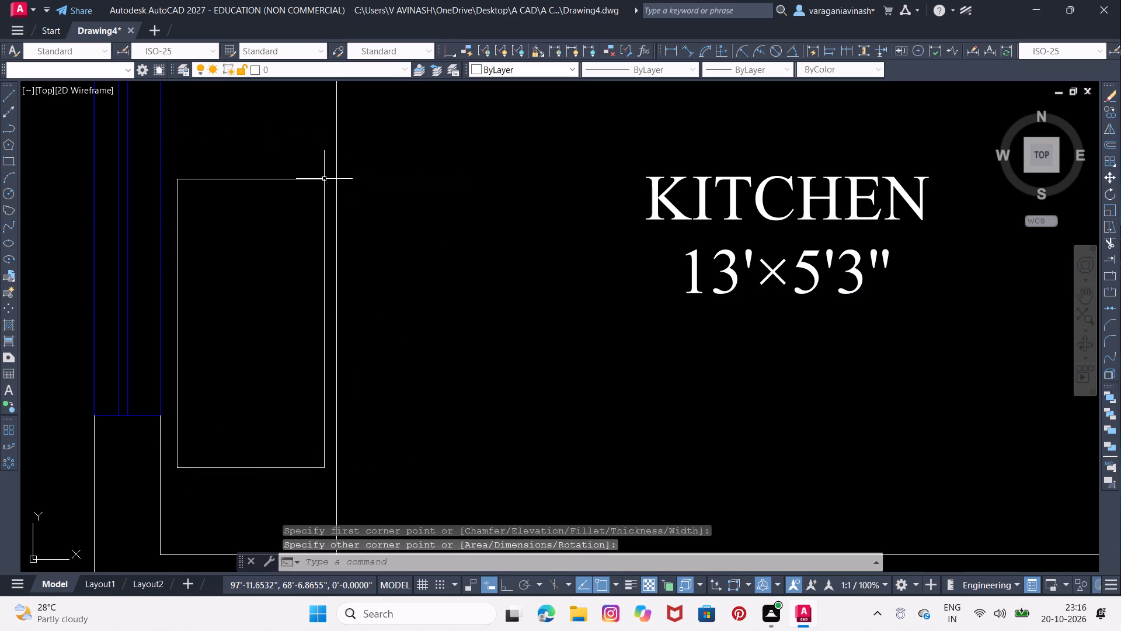
# Draw an inner rectangle about 1'-5" by 3'-0.5" inside the sink outline.
pyautogui.rightClick(324, 179)
pyautogui.click(337, 185)
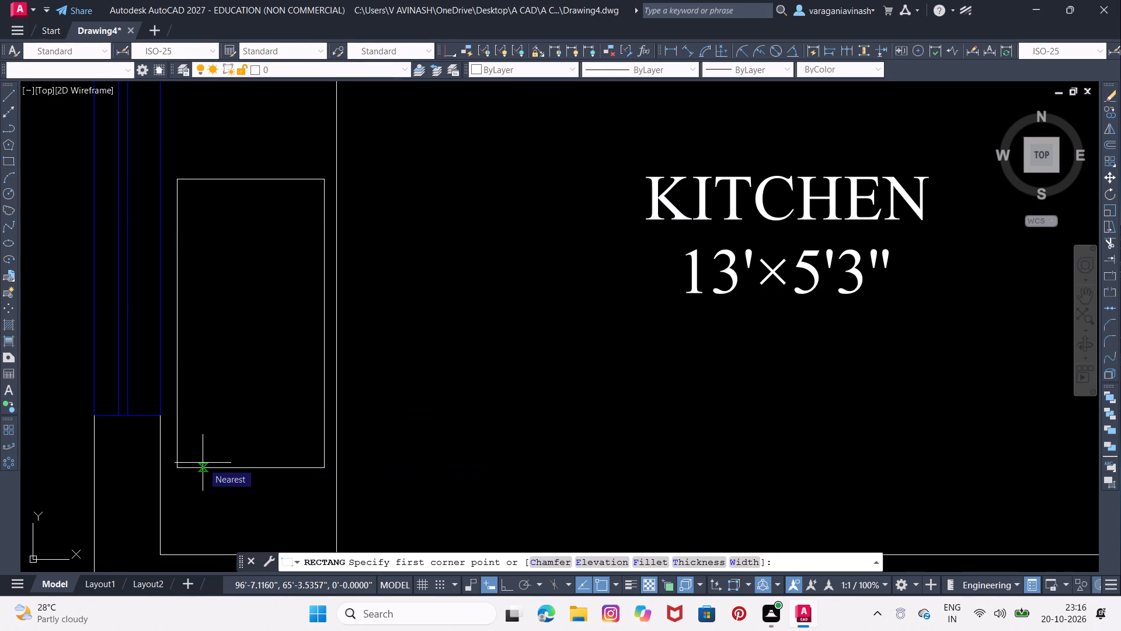
pyautogui.scroll(1, 203, 463)
pyautogui.moveTo(205, 457); pyautogui.dragTo(159, 547, button='middle')
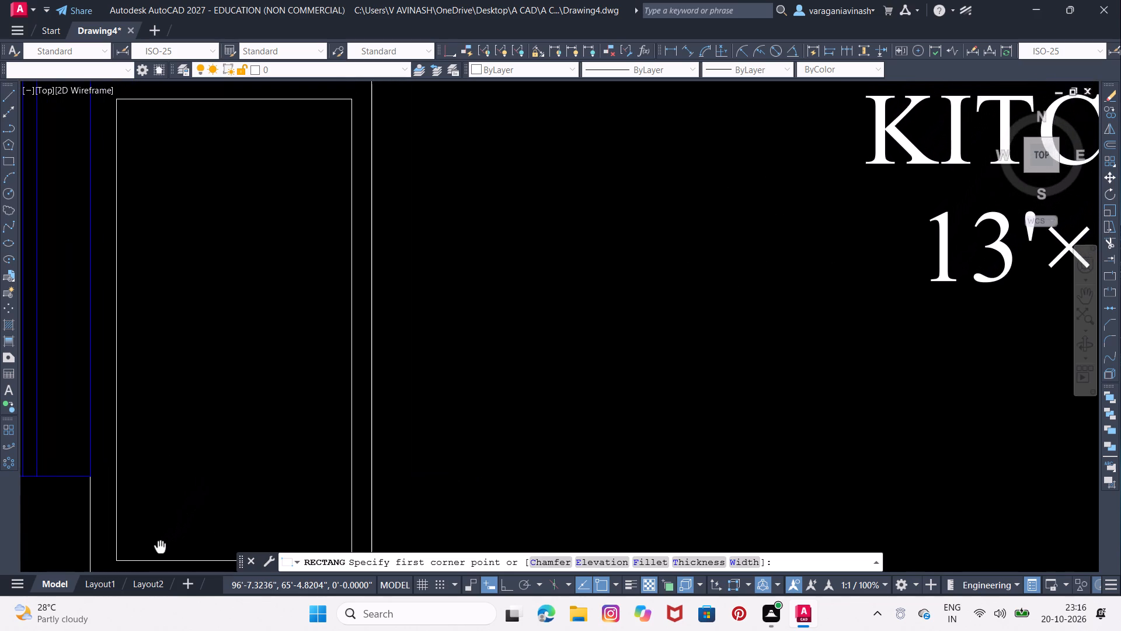
pyautogui.moveTo(159, 547); pyautogui.dragTo(112, 535, button='middle')
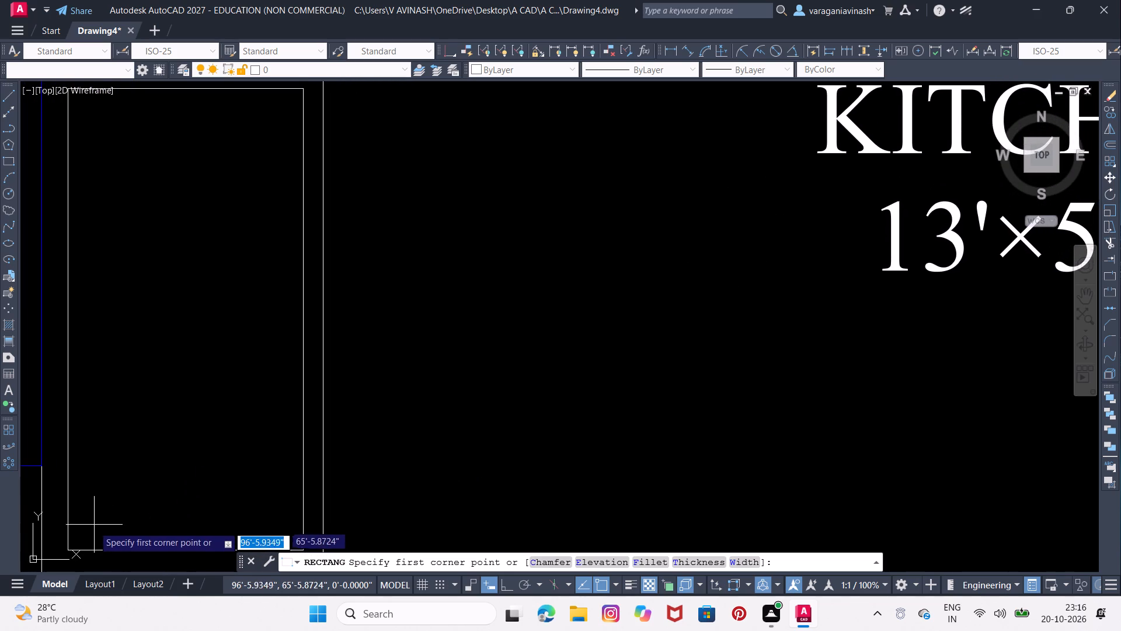
pyautogui.click(83, 535)
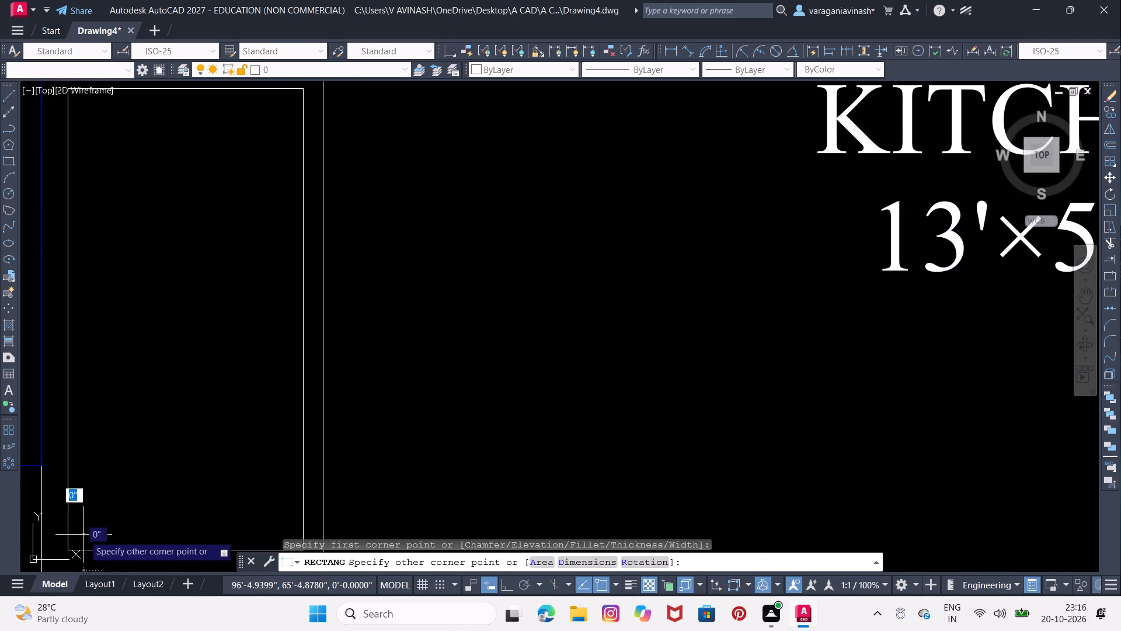
pyautogui.click(287, 105)
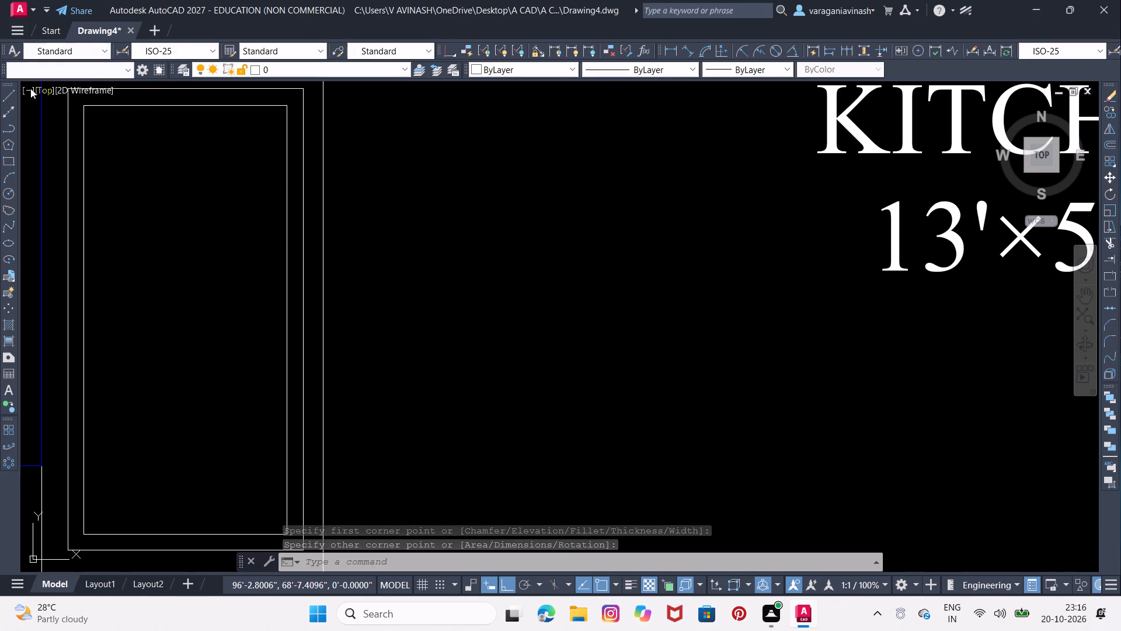
# Draw two parallel east-west lines about 0.8" apart across the middle of the inner sink rectangle, dividing it in two.
pyautogui.click(7, 88)
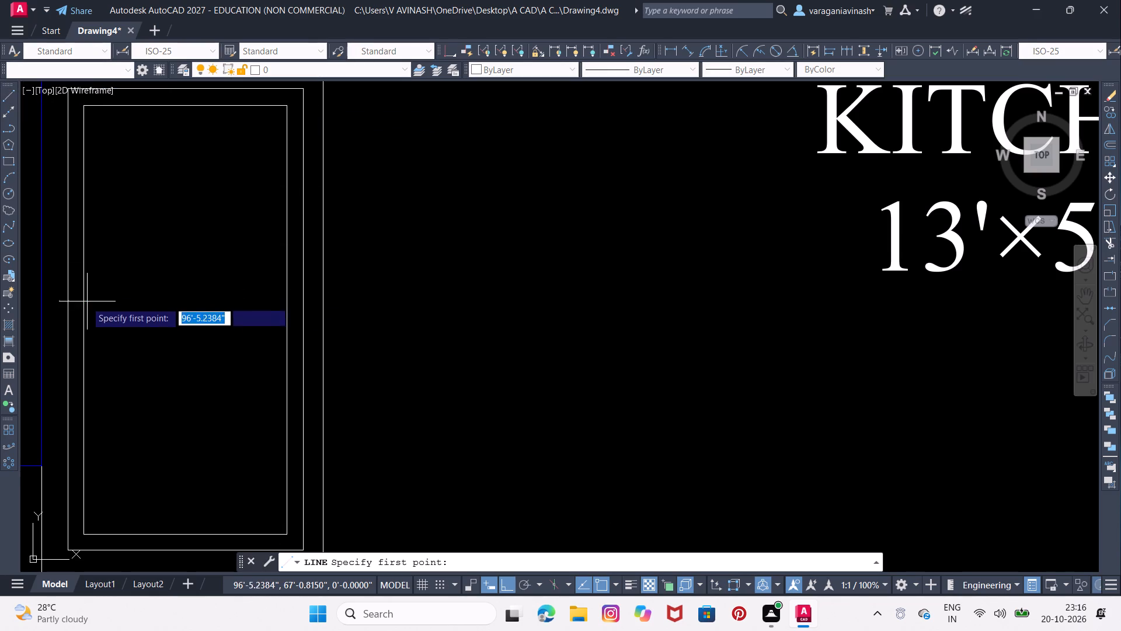
pyautogui.click(86, 301)
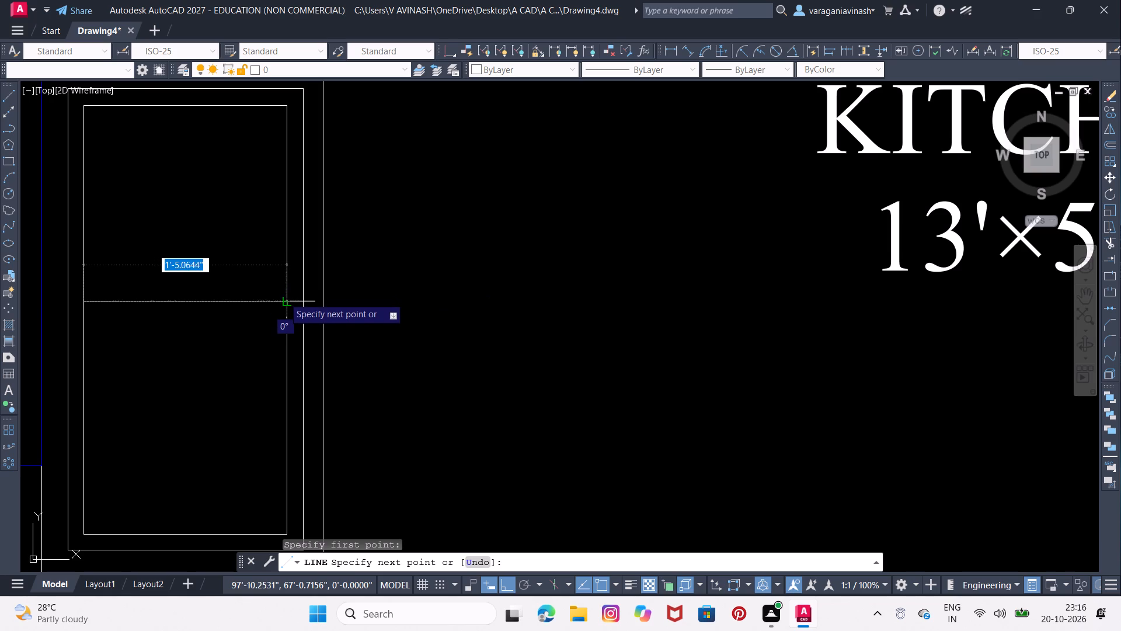
pyautogui.click(286, 299)
pyautogui.click(286, 311)
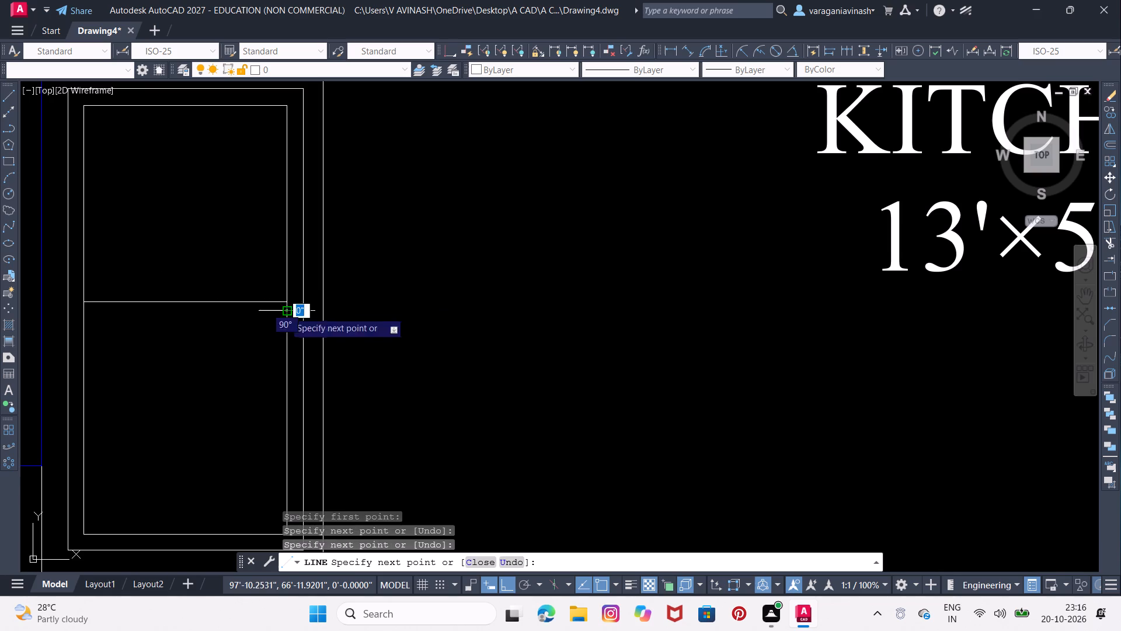
pyautogui.click(80, 310)
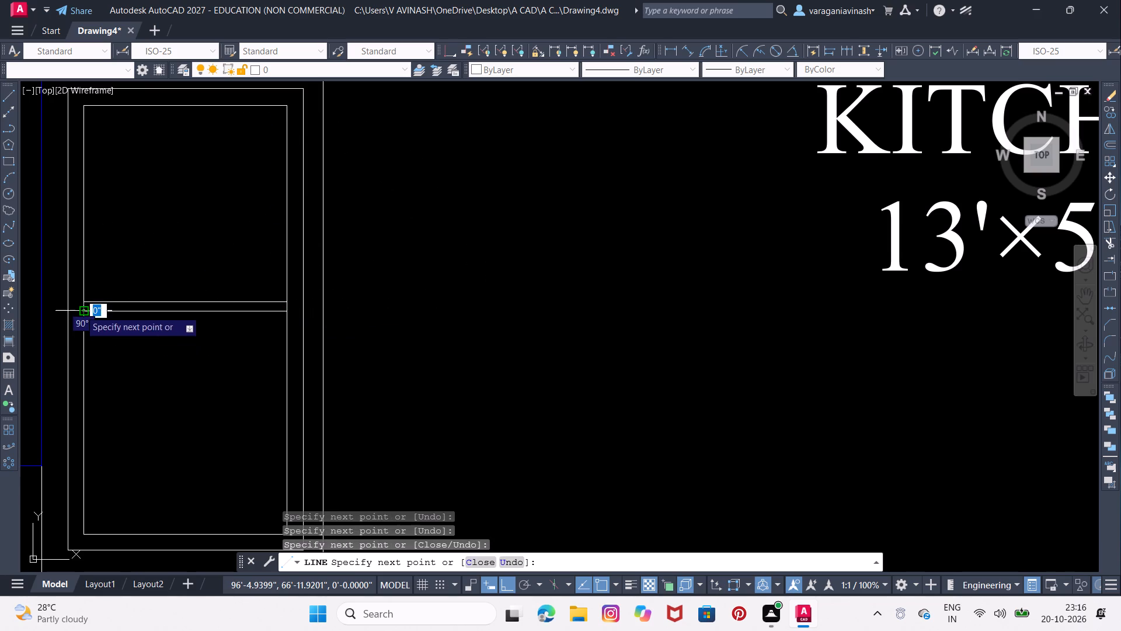
pyautogui.press('Escape')
pyautogui.rightClick(164, 289)
pyautogui.press('Escape')
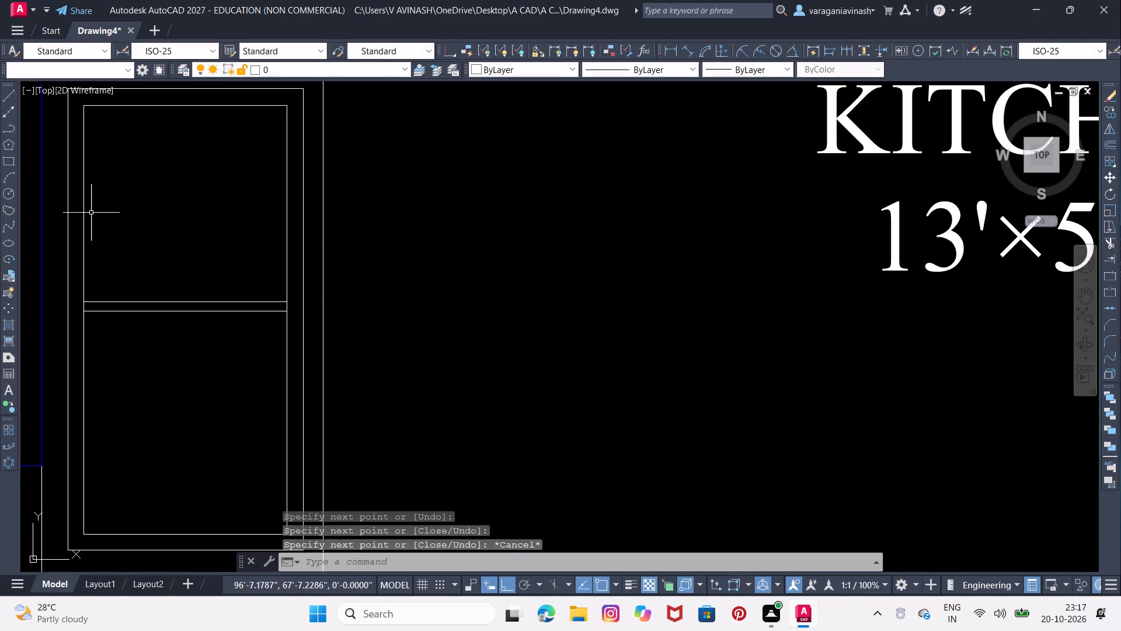
# Draw a small drain circle near the centre of the sink's north compartment.
pyautogui.click(11, 196)
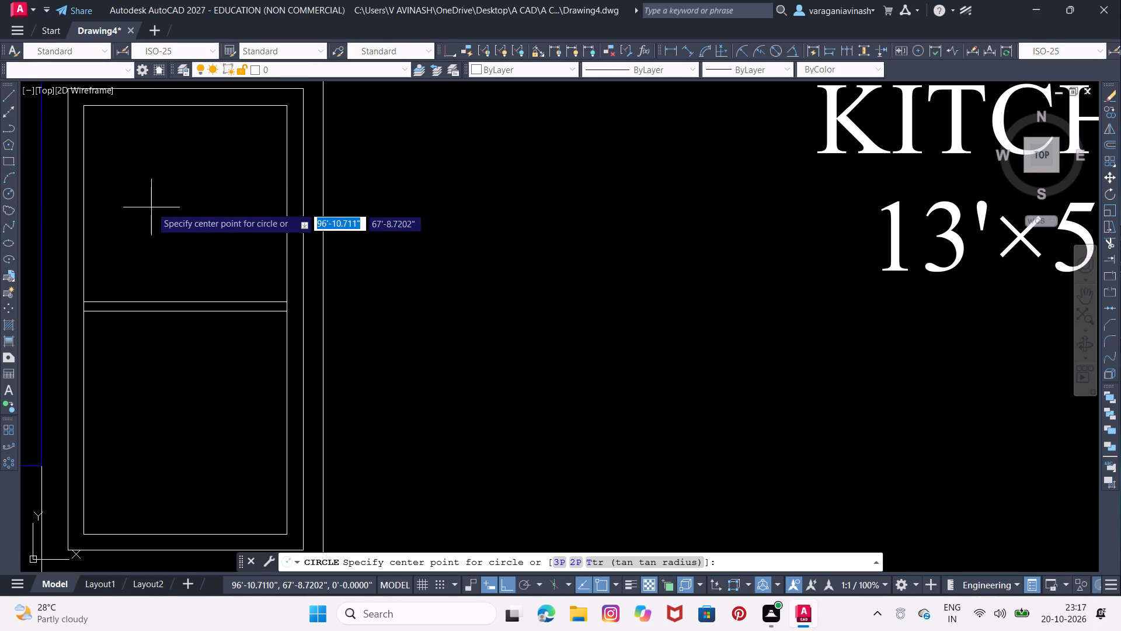
pyautogui.click(186, 212)
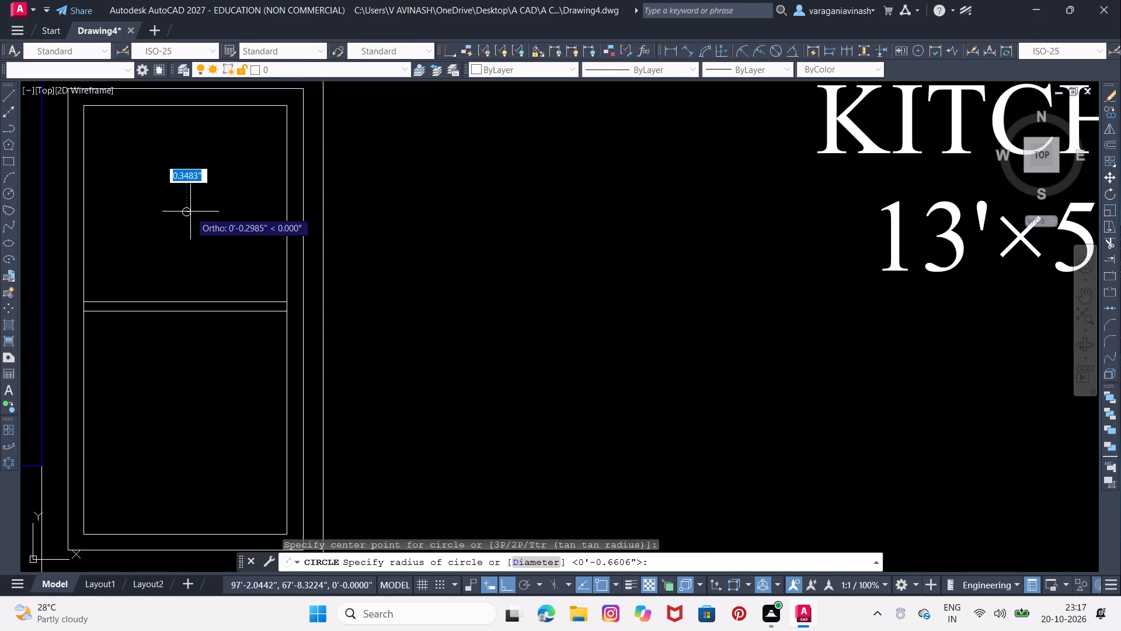
pyautogui.click(192, 212)
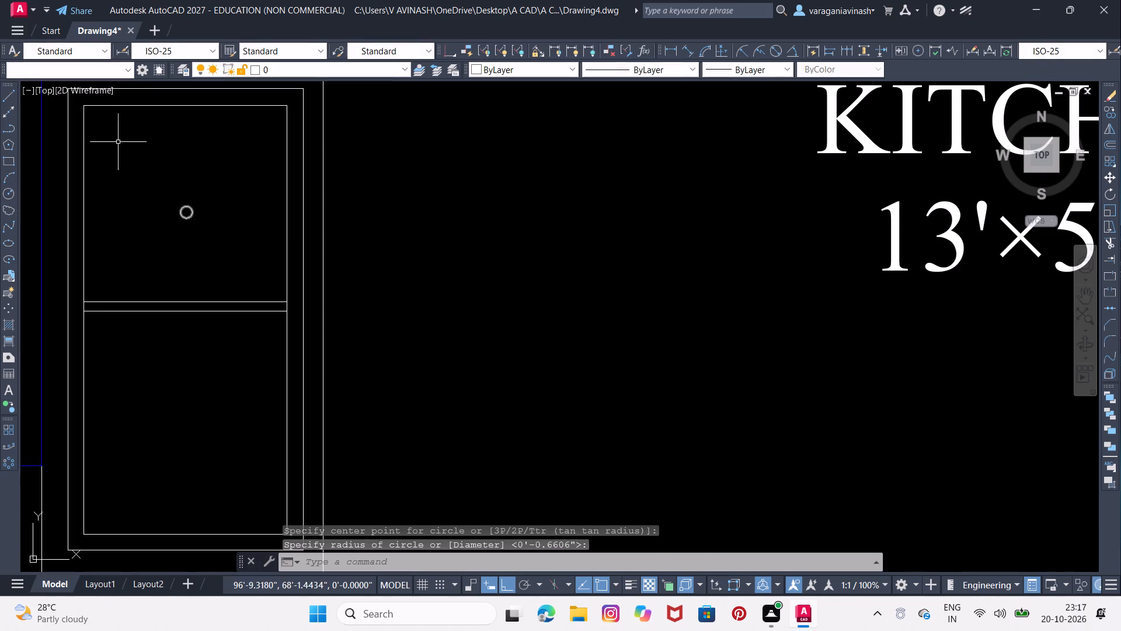
# Draw a narrow tap outline about 3" long with lines from the sink's outer west edge into the north compartment.
pyautogui.click(8, 99)
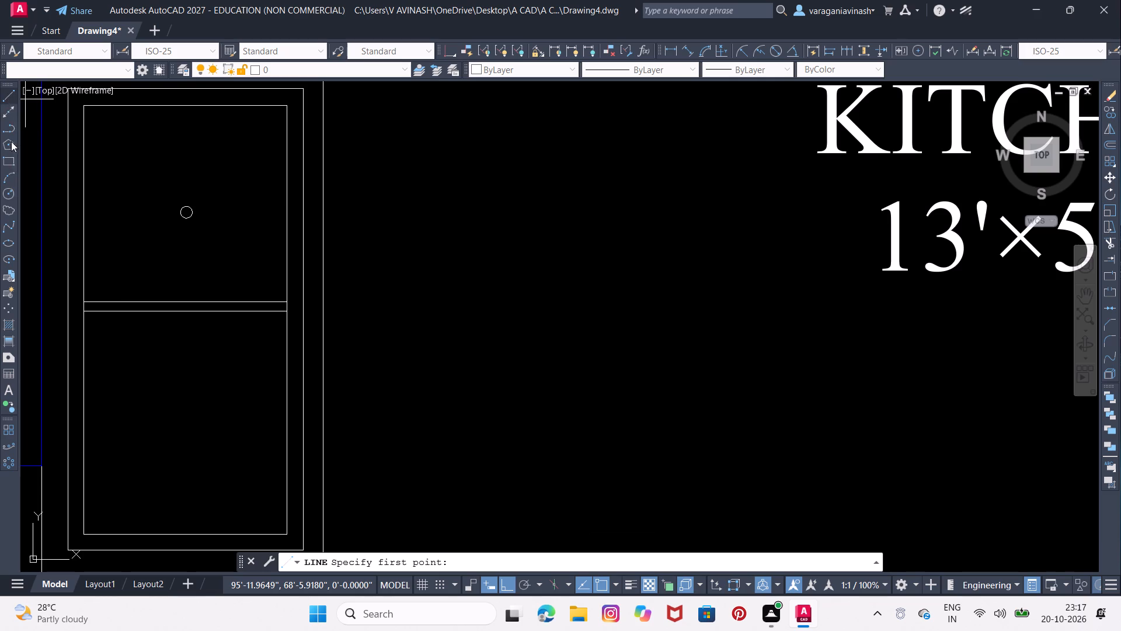
pyautogui.click(67, 199)
pyautogui.click(104, 200)
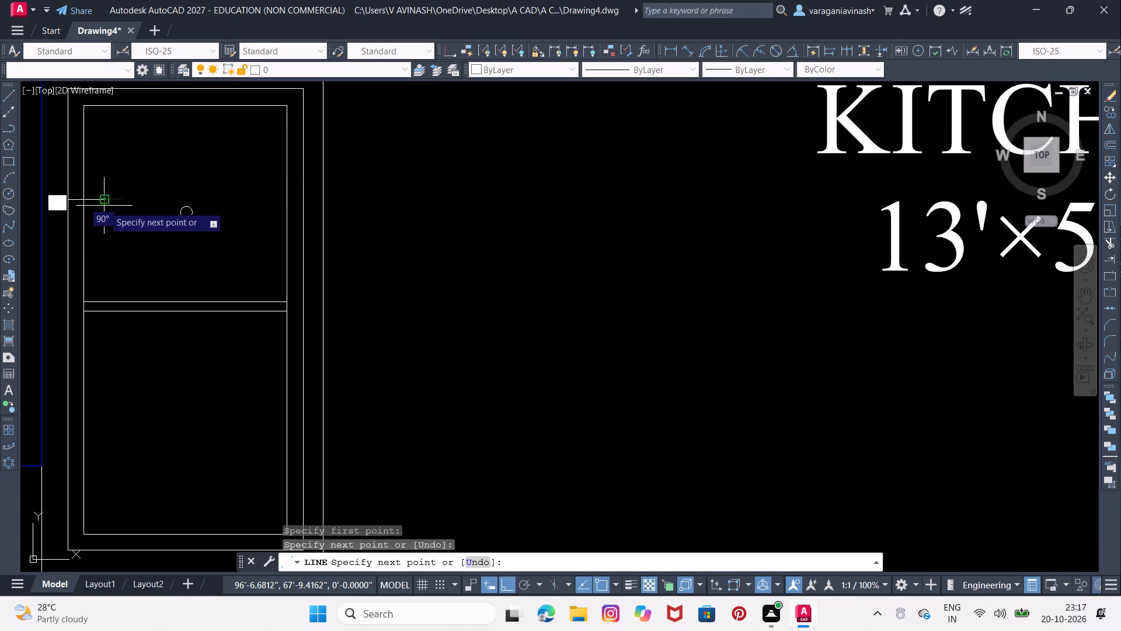
pyautogui.click(104, 208)
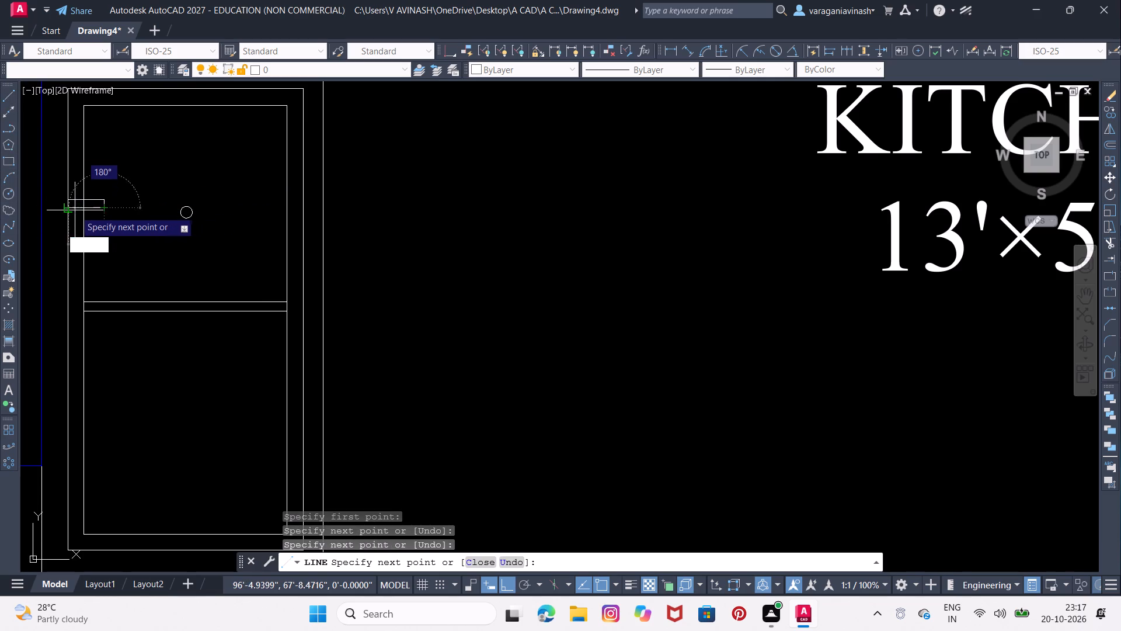
pyautogui.click(71, 210)
pyautogui.press('Escape')
pyautogui.press('Escape')
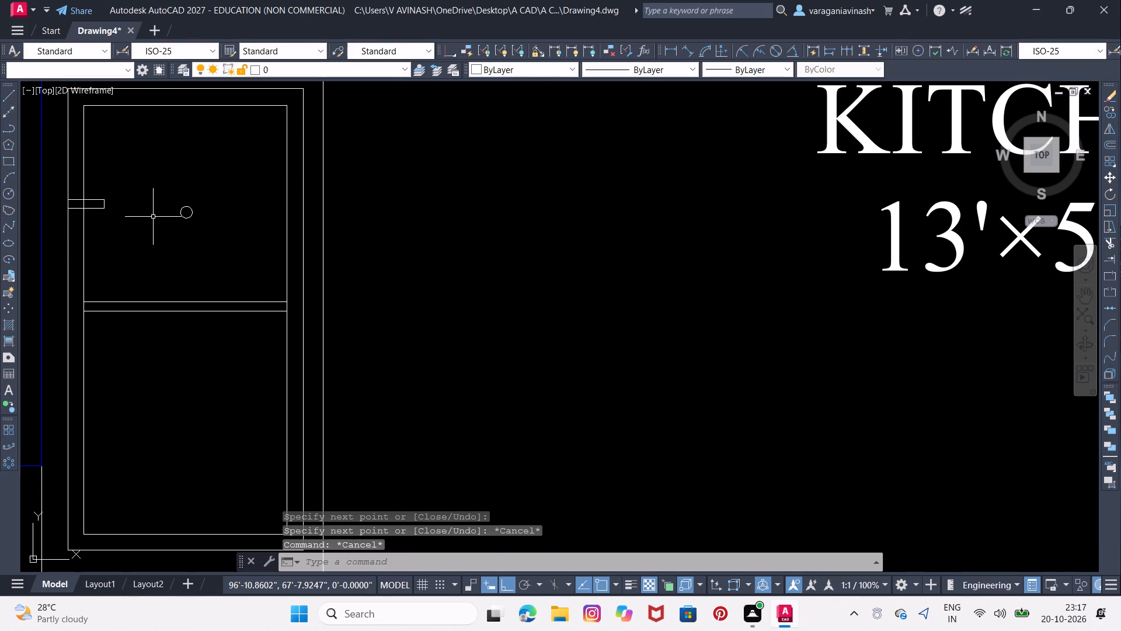
# Draw a north-south line about 1'-7" long across the sink's south compartment, near its east edge.
pyautogui.moveTo(153, 217); pyautogui.dragTo(175, 176, button='middle')
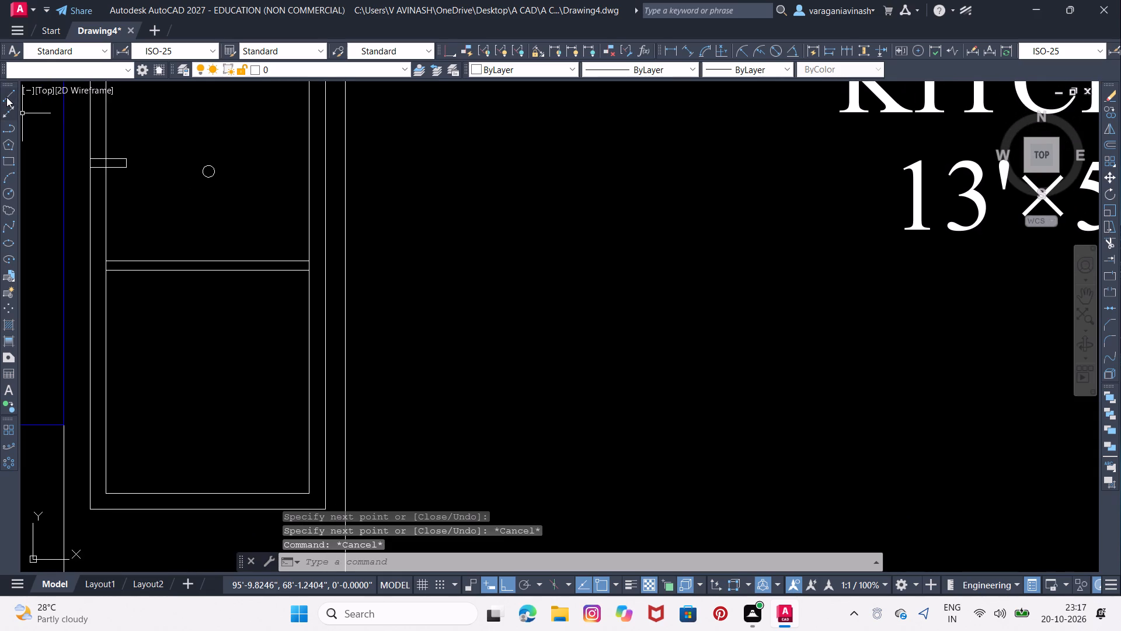
pyautogui.click(6, 97)
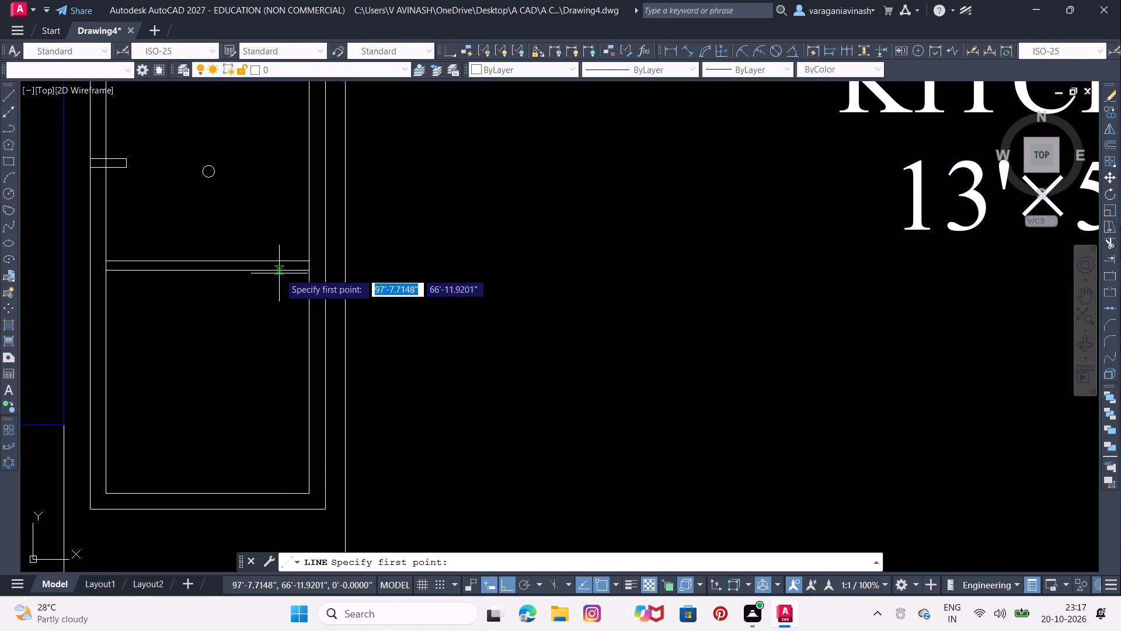
pyautogui.moveTo(278, 272); pyautogui.dragTo(278, 285)
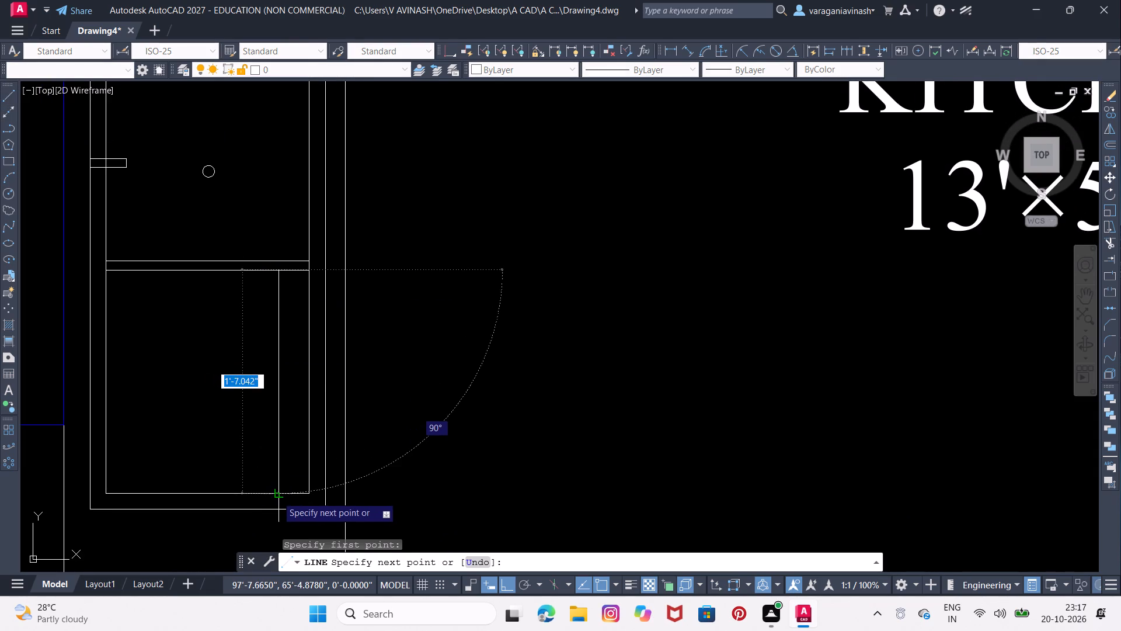
pyautogui.click(280, 495)
pyautogui.rightClick(280, 495)
pyautogui.click(335, 345)
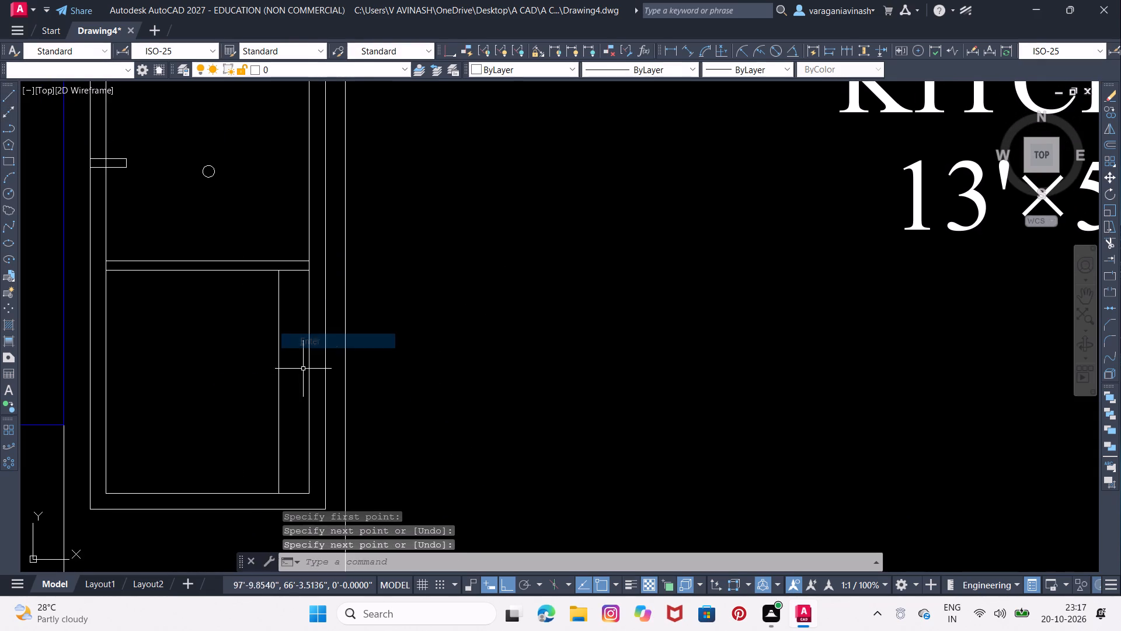
# Copy the north-south line in the sink's south compartment repeatedly westward, about 0.7" apart, up to the compartment's west edge.
pyautogui.click(291, 377)
pyautogui.click(262, 401)
pyautogui.rightClick(262, 401)
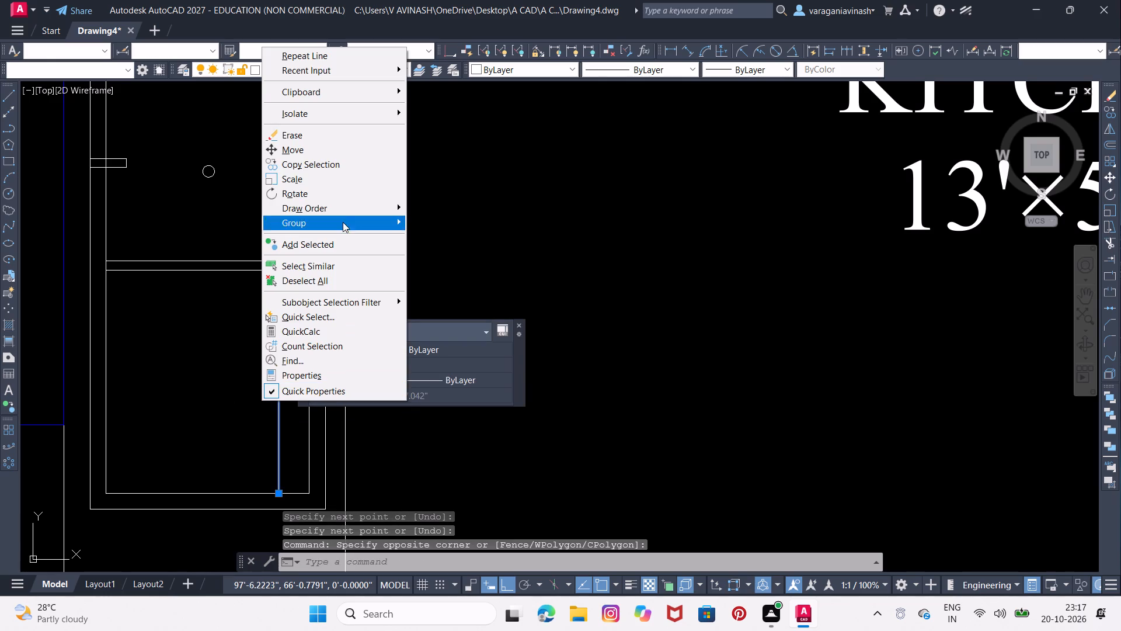
pyautogui.click(343, 165)
pyautogui.moveTo(286, 464); pyautogui.dragTo(307, 394, button='middle')
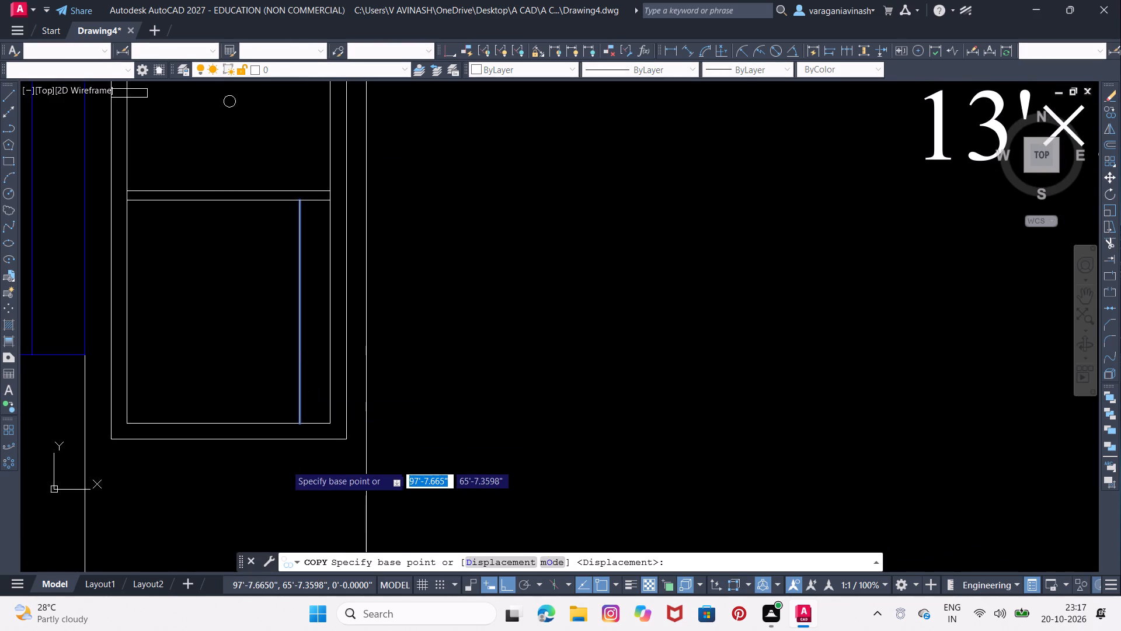
pyautogui.scroll(3, 291, 428)
pyautogui.moveTo(290, 428); pyautogui.dragTo(765, 372, button='middle')
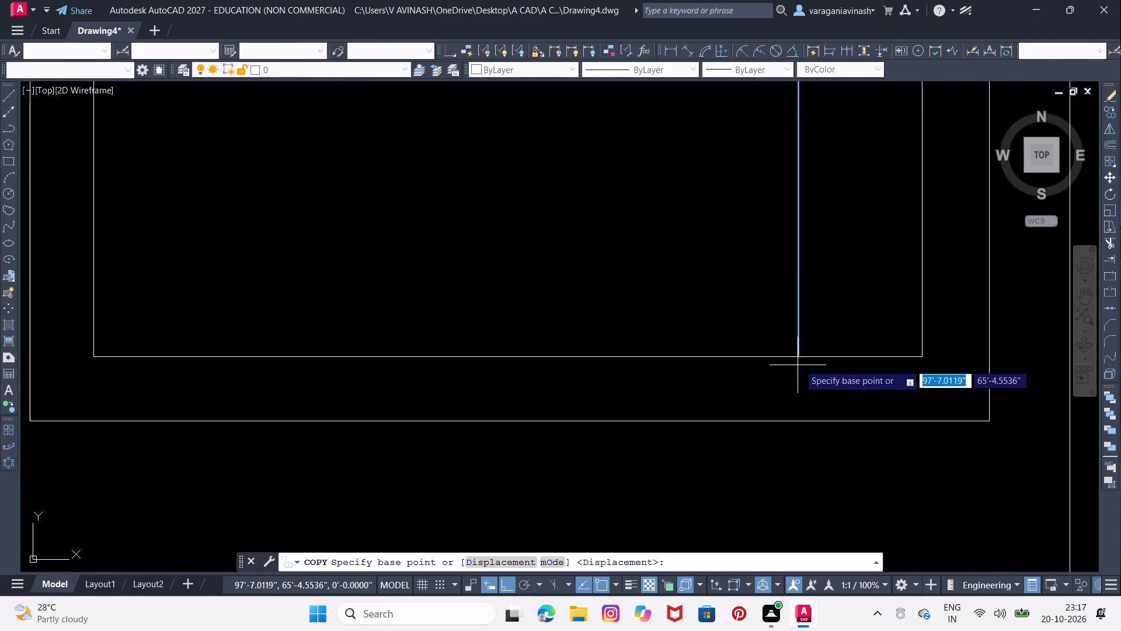
pyautogui.click(802, 353)
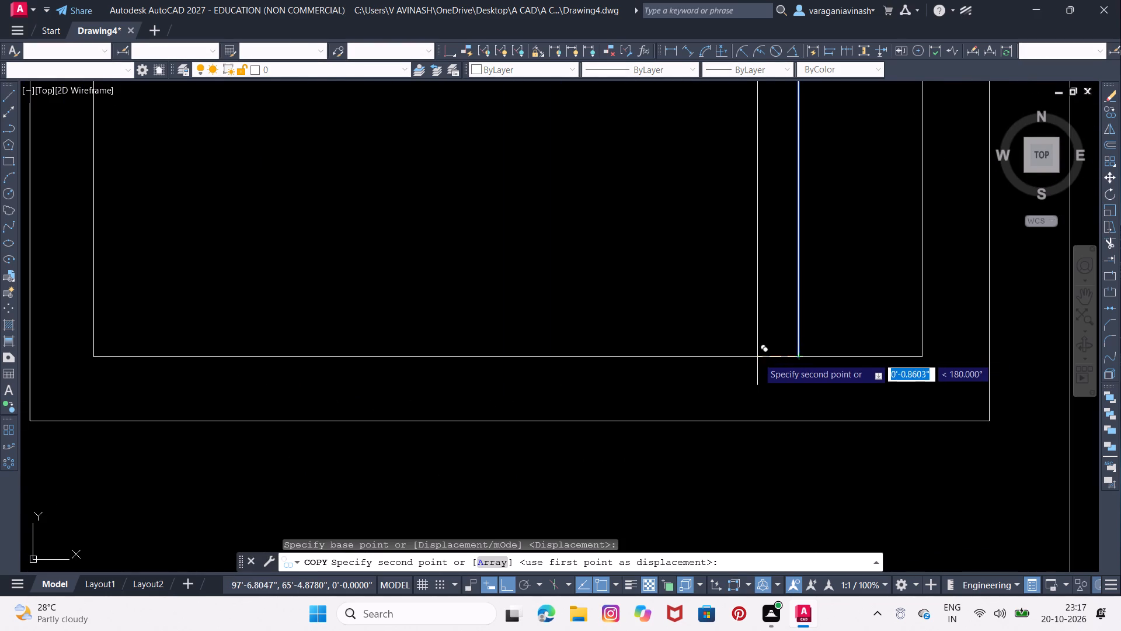
pyautogui.click(764, 356)
pyautogui.click(724, 360)
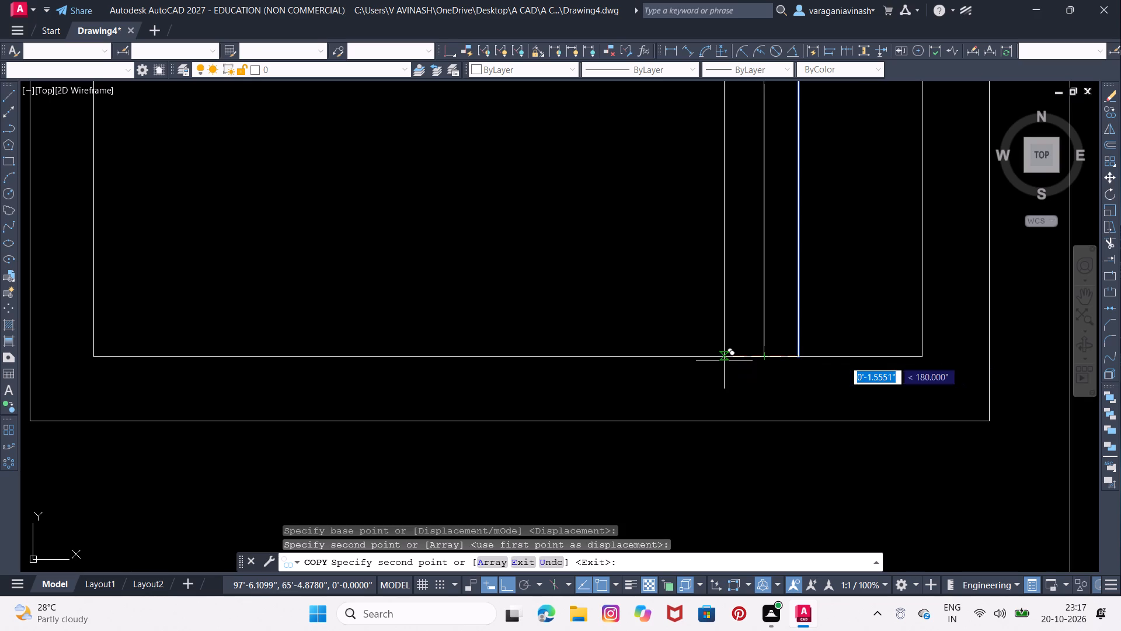
pyautogui.click(688, 358)
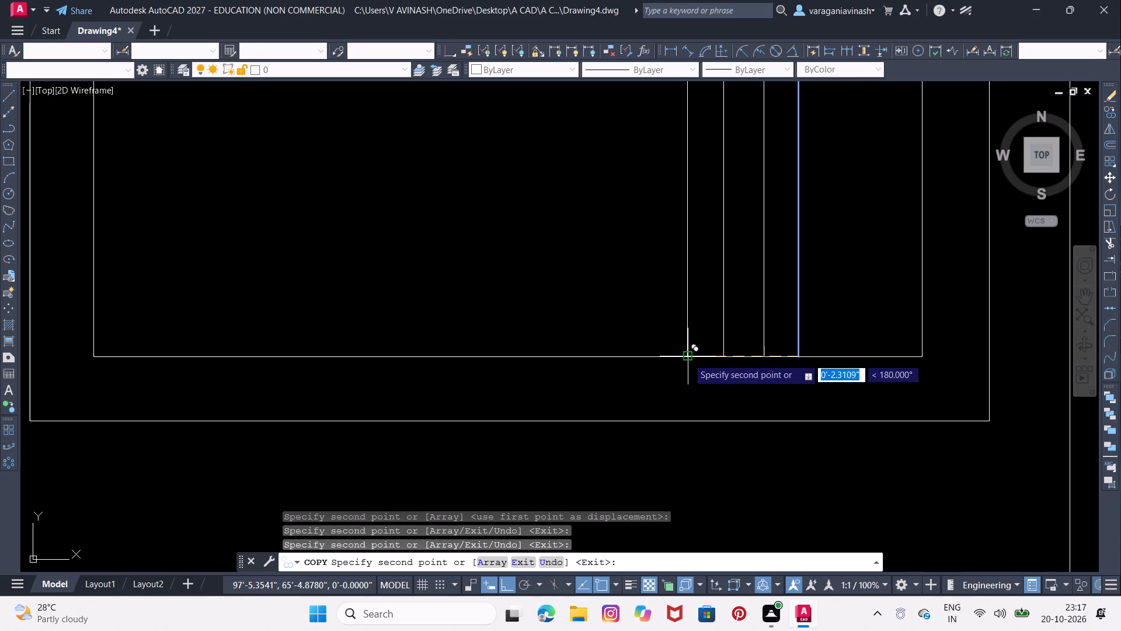
pyautogui.click(648, 360)
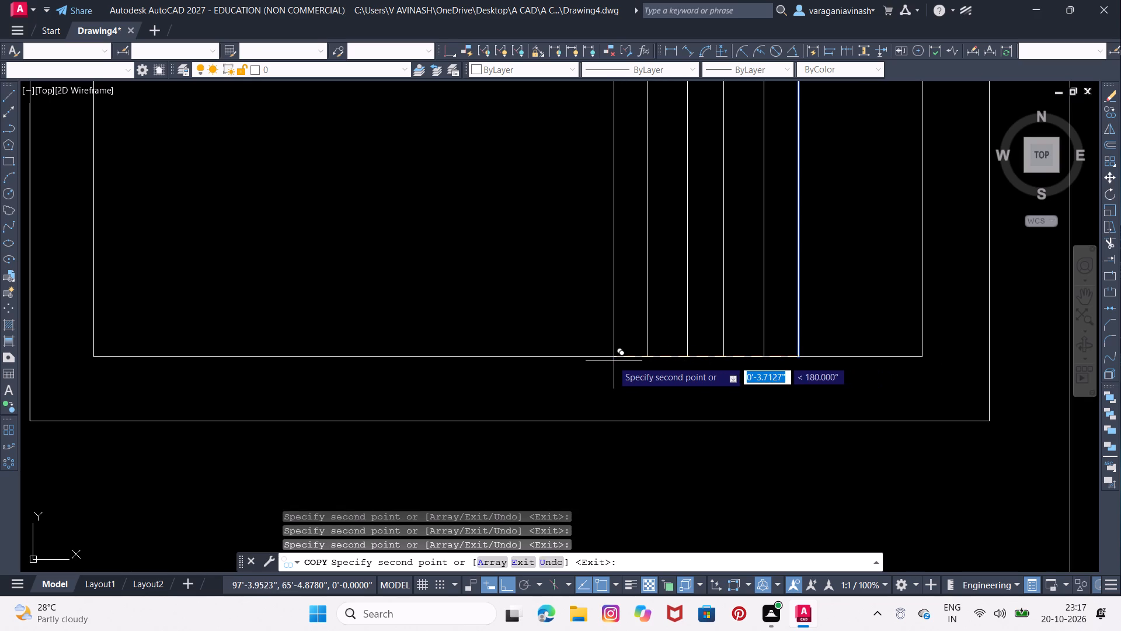
pyautogui.click(612, 360)
pyautogui.click(577, 362)
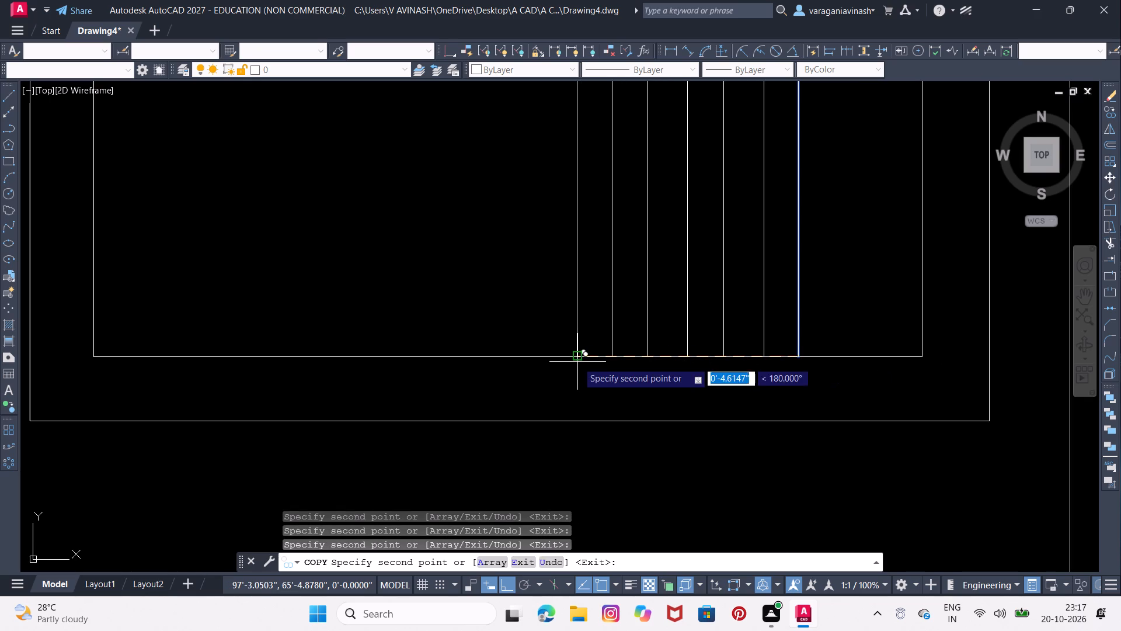
pyautogui.click(540, 360)
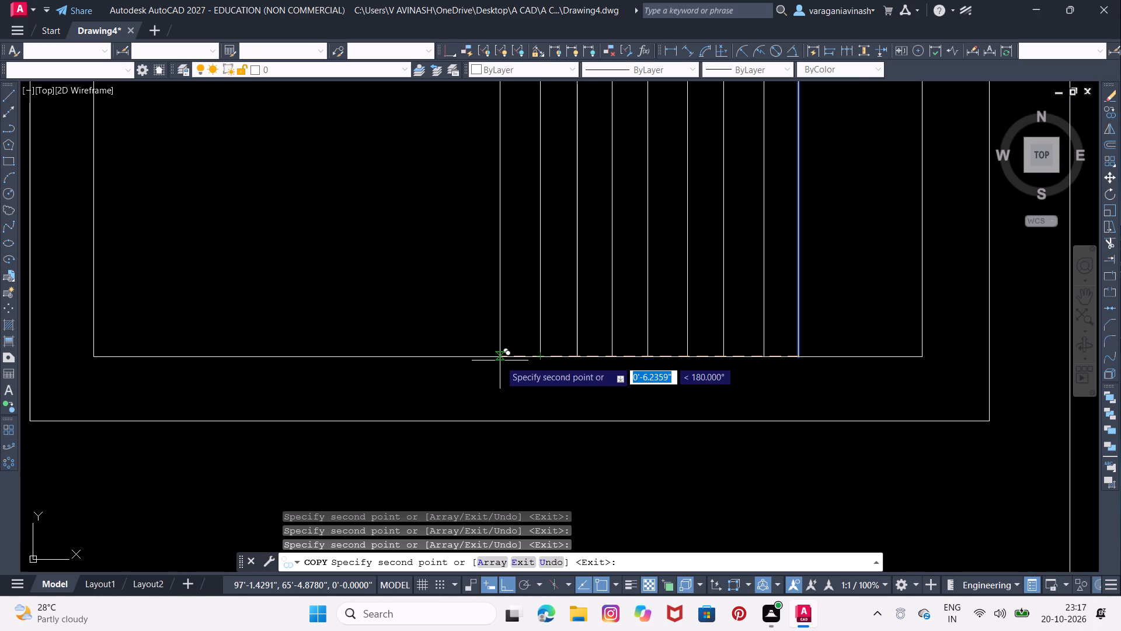
pyautogui.click(500, 360)
pyautogui.click(457, 358)
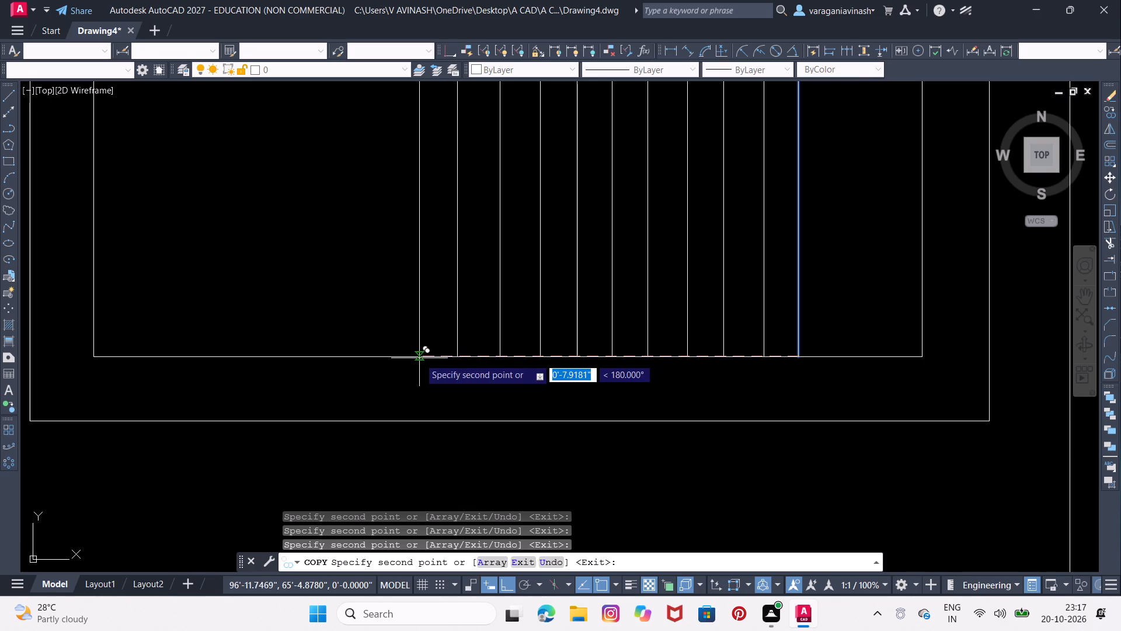
pyautogui.click(419, 358)
pyautogui.click(387, 361)
pyautogui.click(336, 359)
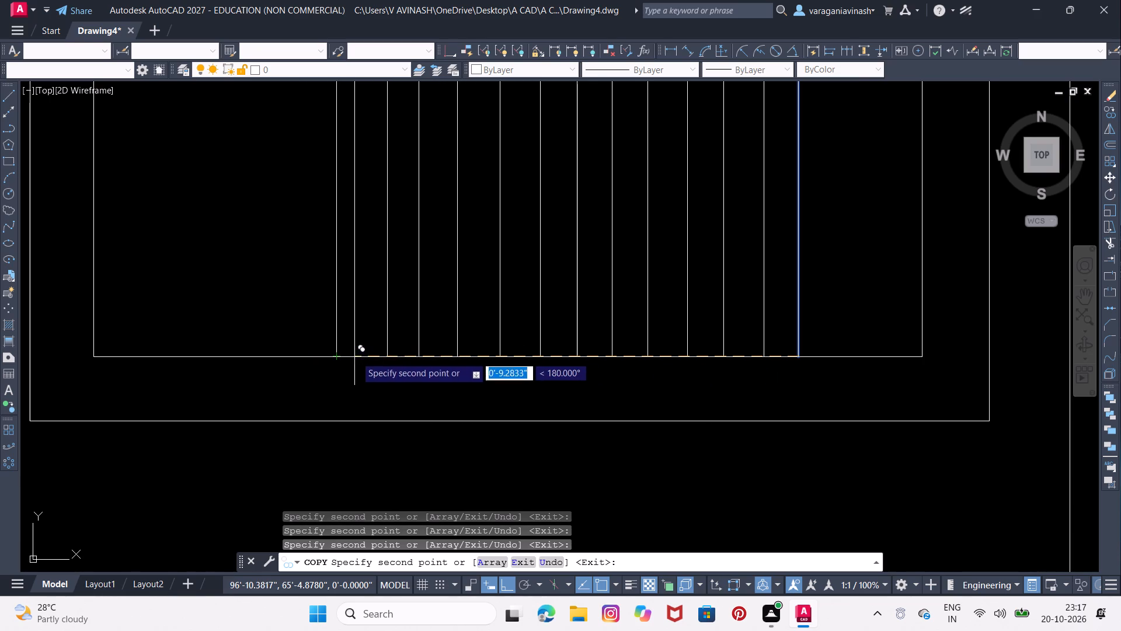
pyautogui.click(362, 354)
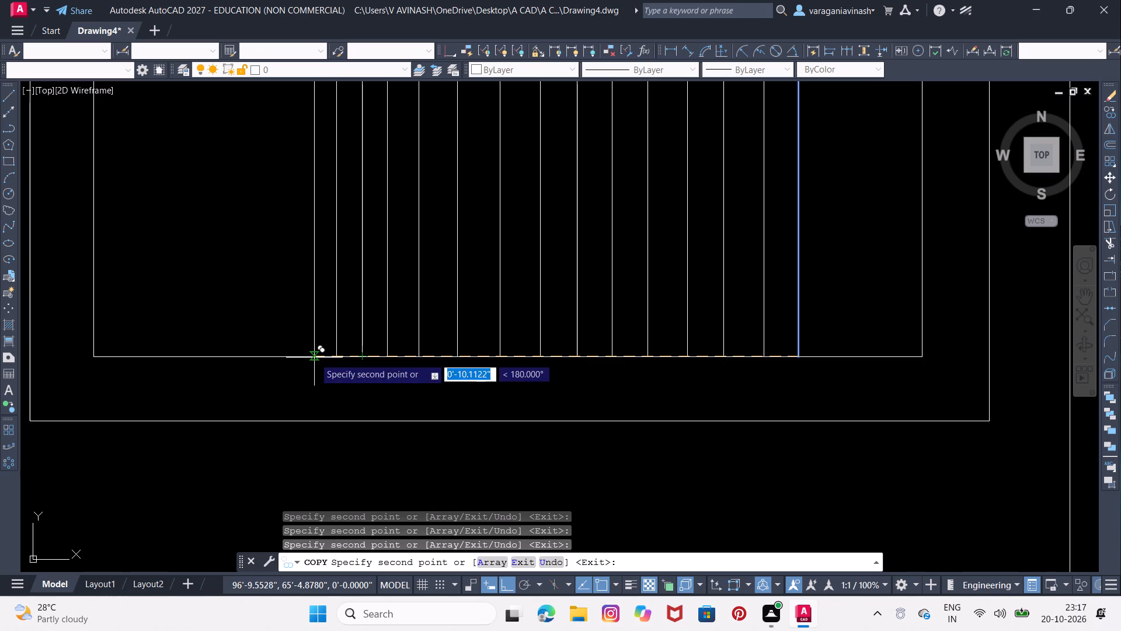
pyautogui.click(314, 358)
pyautogui.click(278, 360)
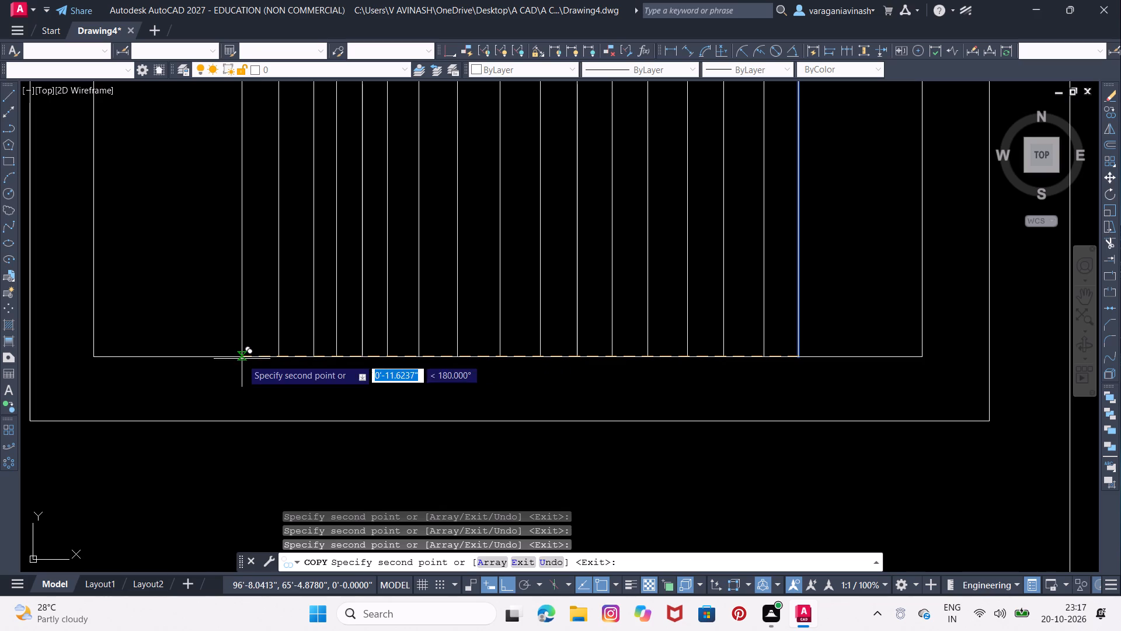
pyautogui.click(241, 359)
pyautogui.click(214, 359)
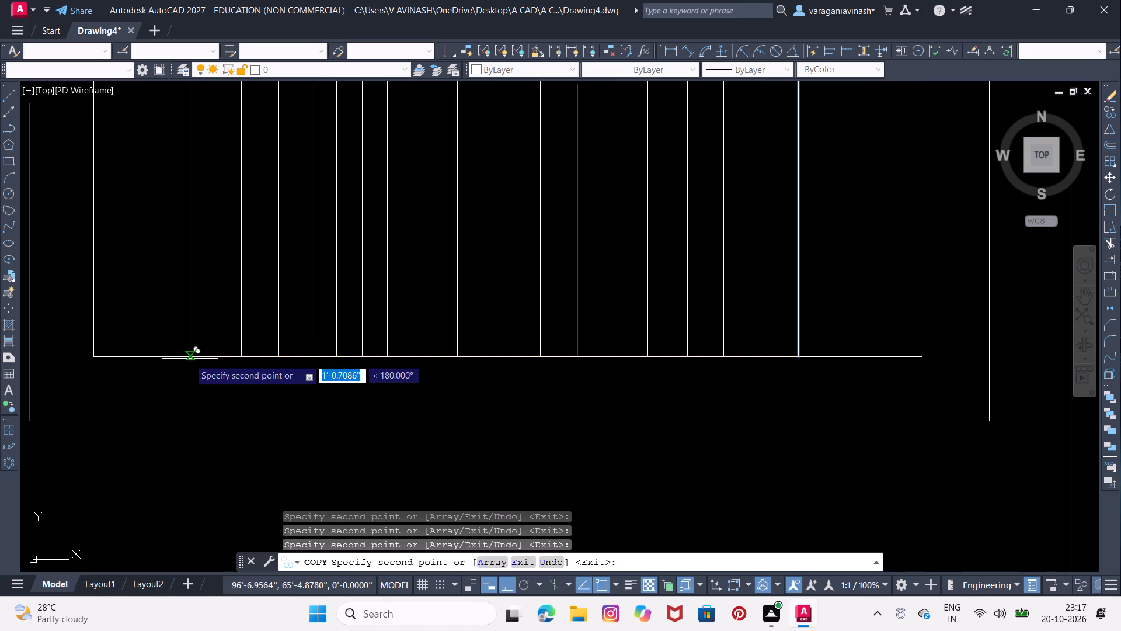
pyautogui.click(180, 359)
pyautogui.click(142, 360)
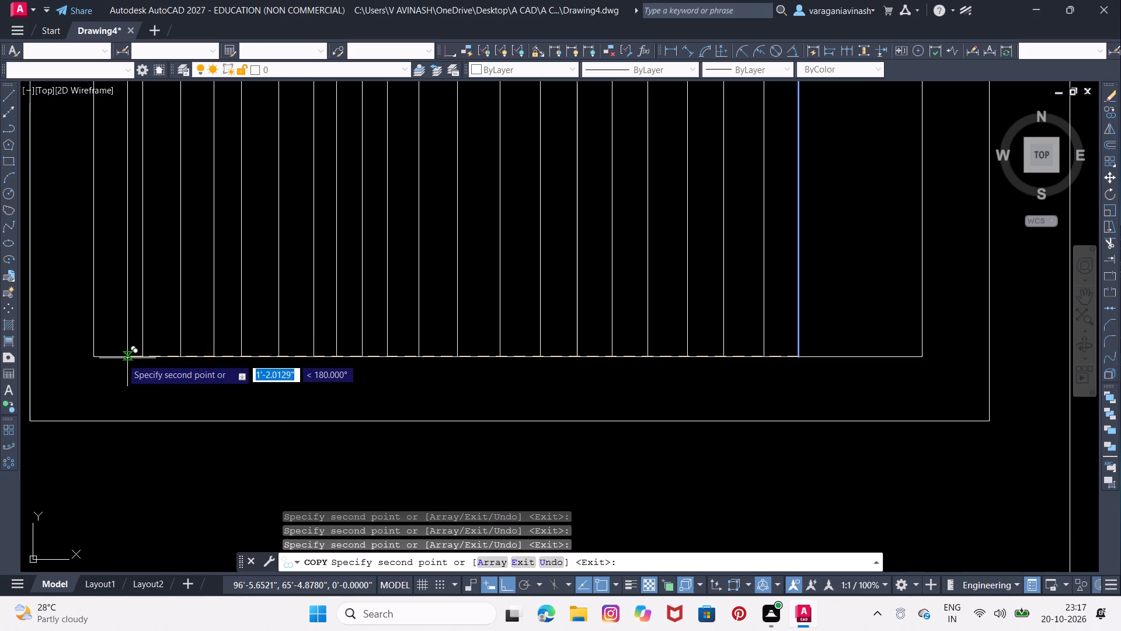
pyautogui.click(112, 359)
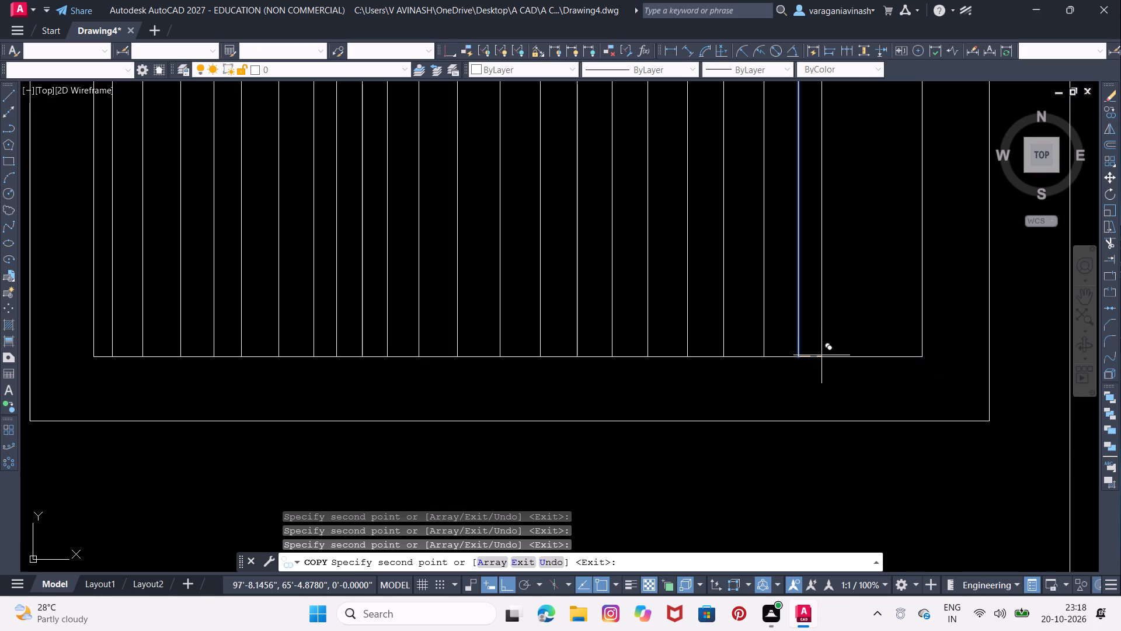
# Add five more copies of the same line eastward, about 0.5" apart, up to the south compartment's east edge.
pyautogui.click(826, 357)
pyautogui.click(848, 356)
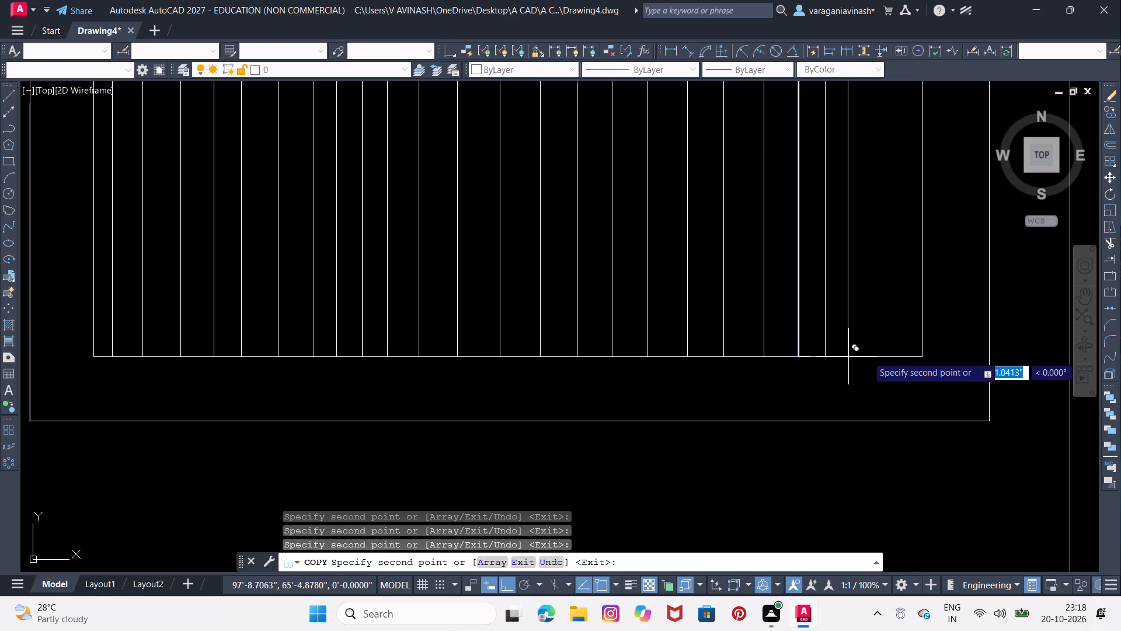
pyautogui.click(876, 356)
pyautogui.click(899, 355)
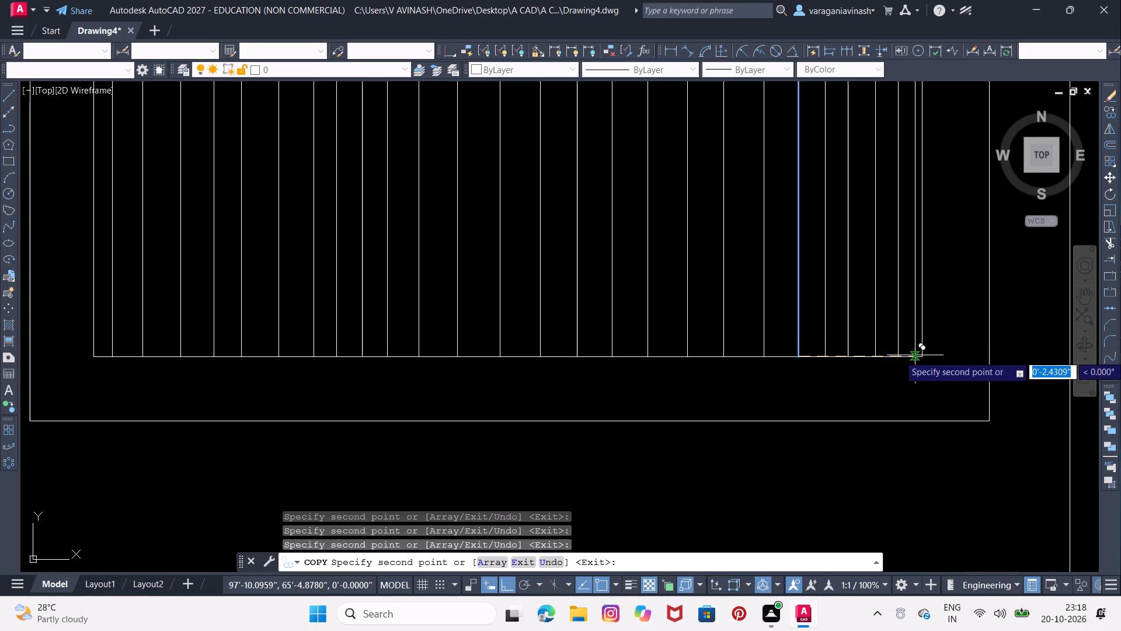
pyautogui.click(915, 355)
pyautogui.press('Escape')
pyautogui.press('Escape')
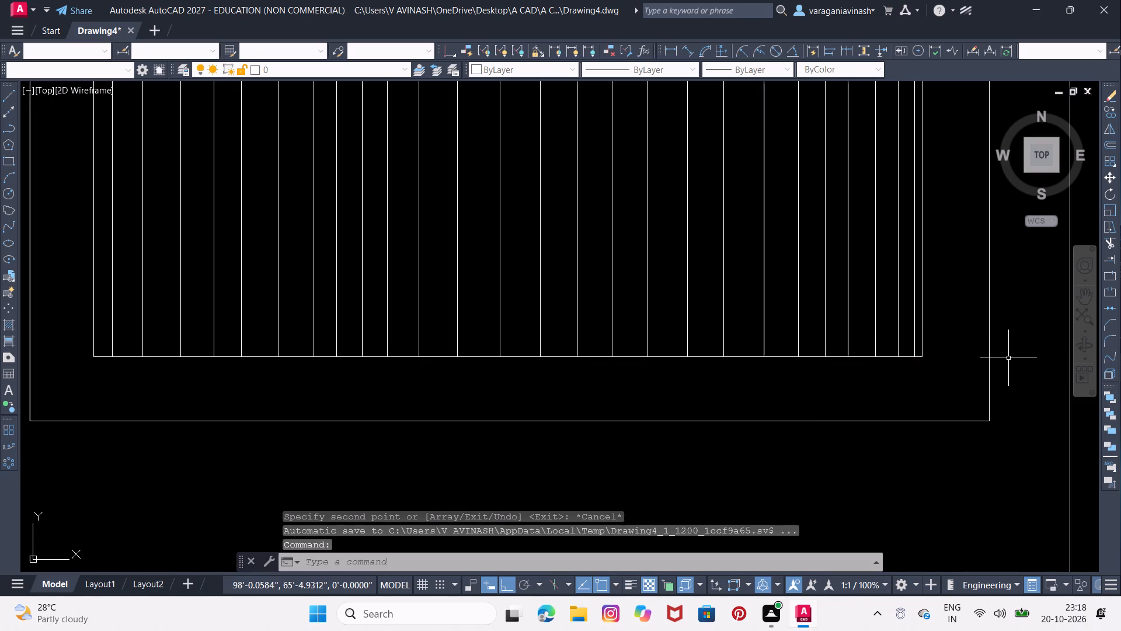
# Hatch the rim between the sink's outer and inner rectangles, including the tap section crossing it, with the SOLID pattern.
pyautogui.scroll(-3, 997, 353)
pyautogui.moveTo(924, 309); pyautogui.dragTo(787, 332, button='middle')
pyautogui.scroll(-2, 629, 328)
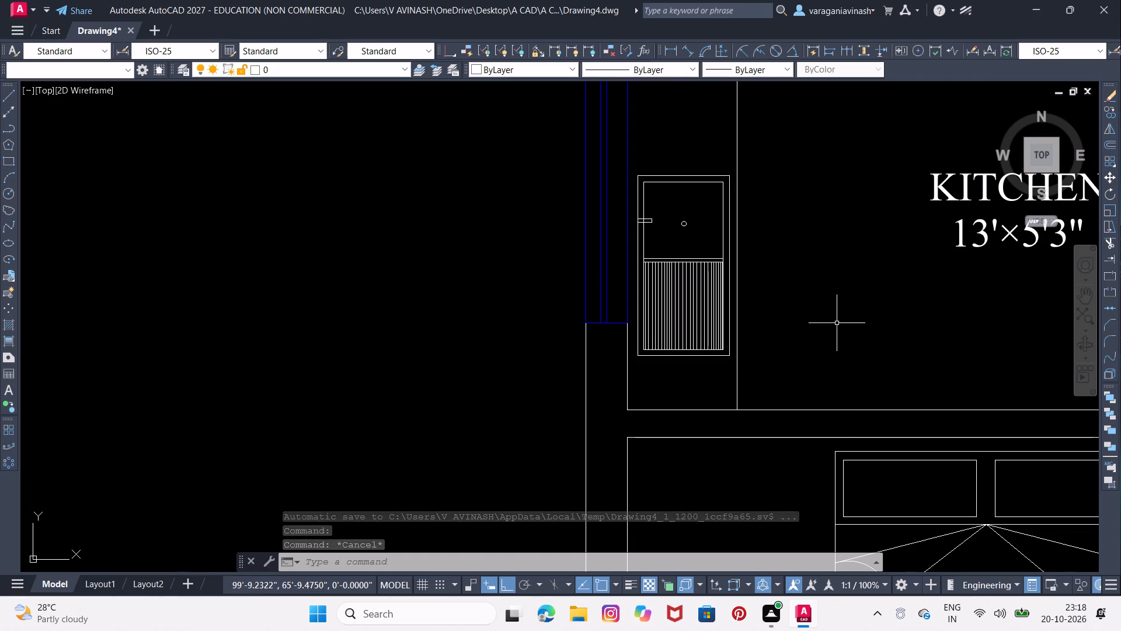
pyautogui.moveTo(834, 323); pyautogui.dragTo(716, 358, button='middle')
pyautogui.scroll(1, 542, 273)
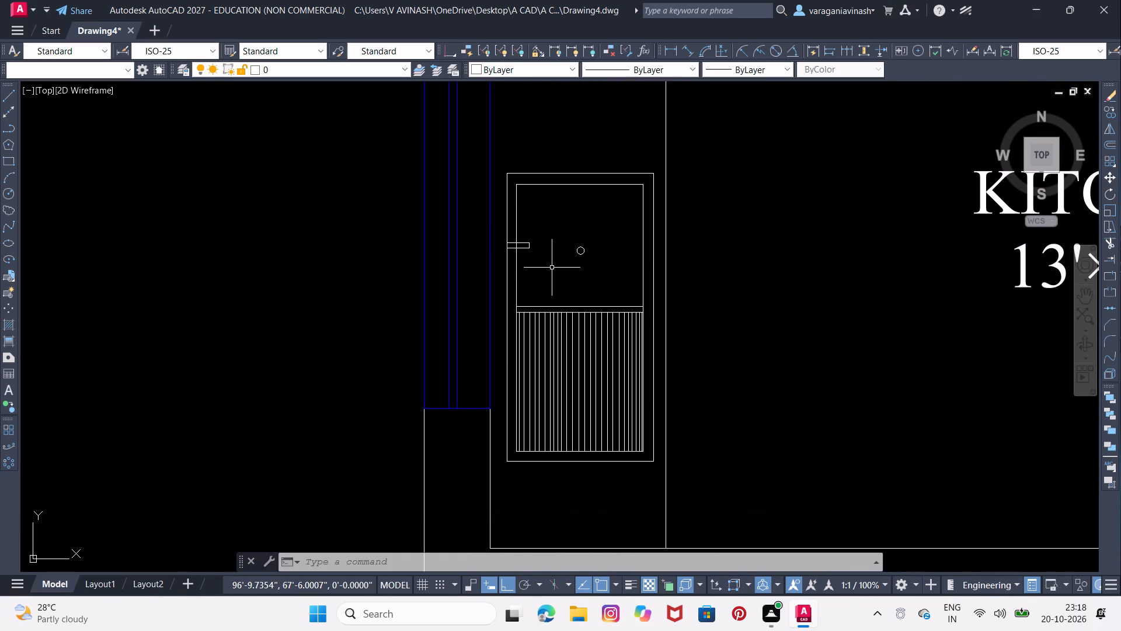
pyautogui.press('h')
pyautogui.press('Return')
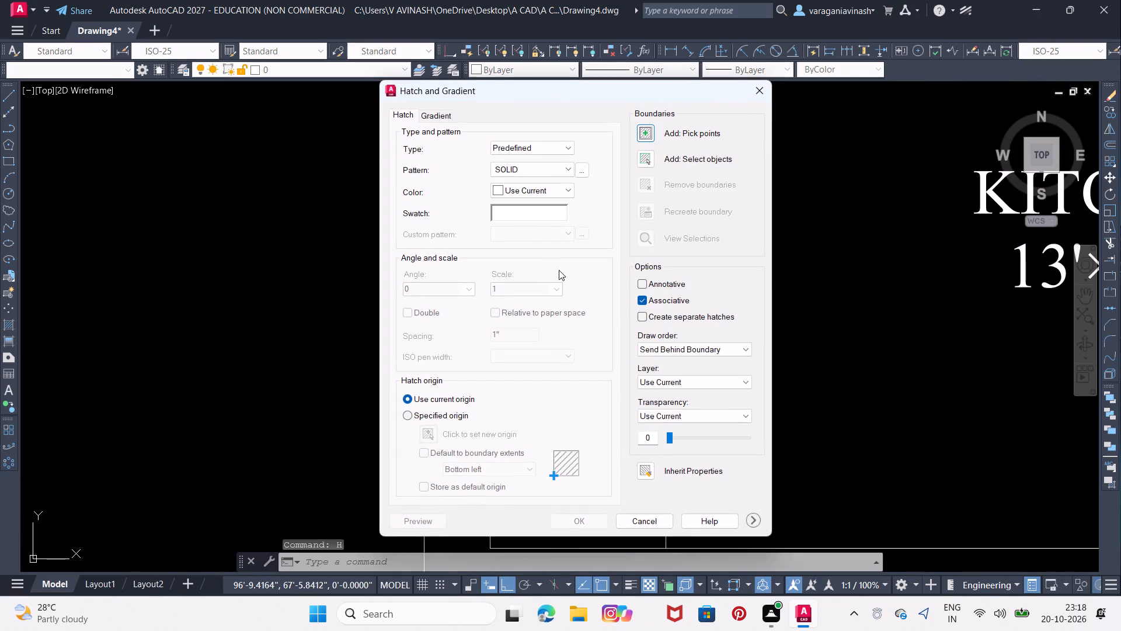
pyautogui.click(642, 132)
pyautogui.click(577, 181)
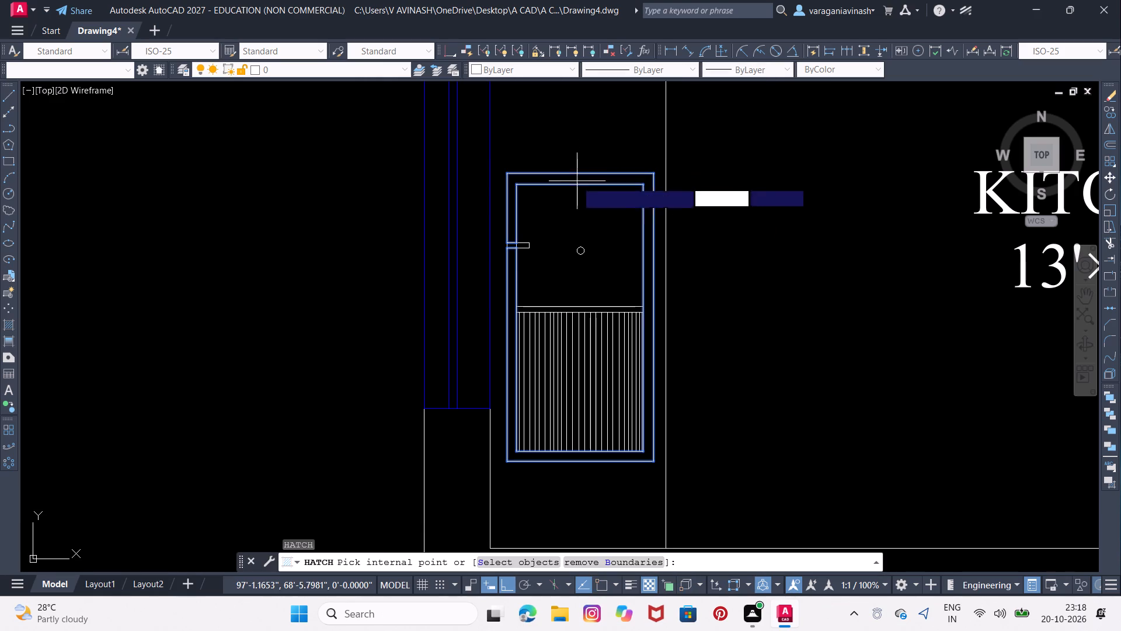
pyautogui.scroll(3, 501, 244)
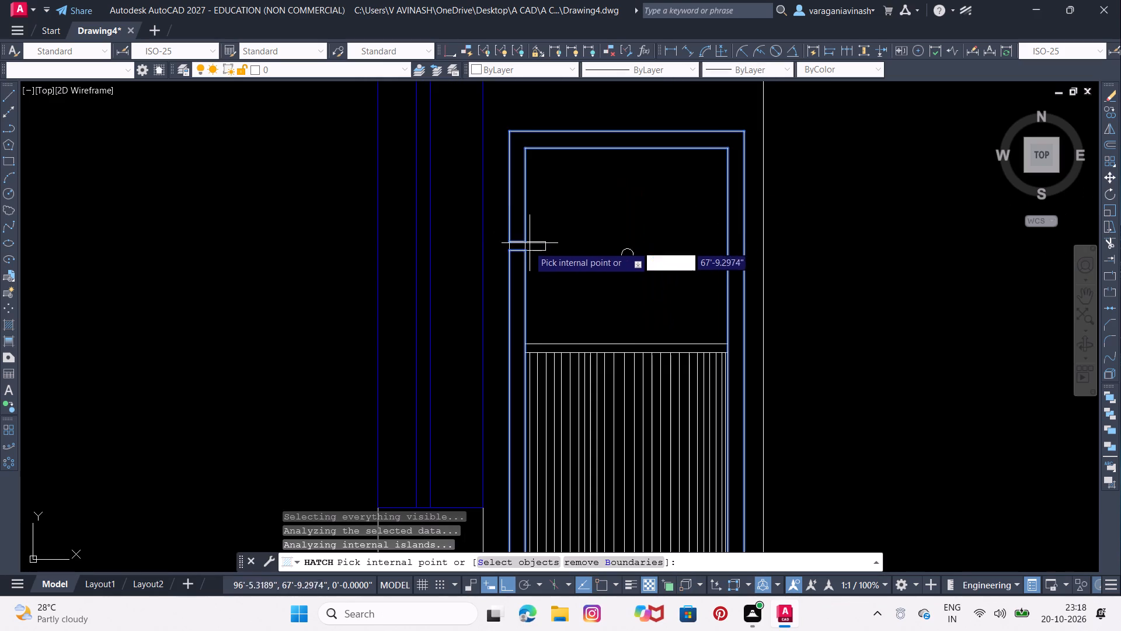
pyautogui.click(520, 247)
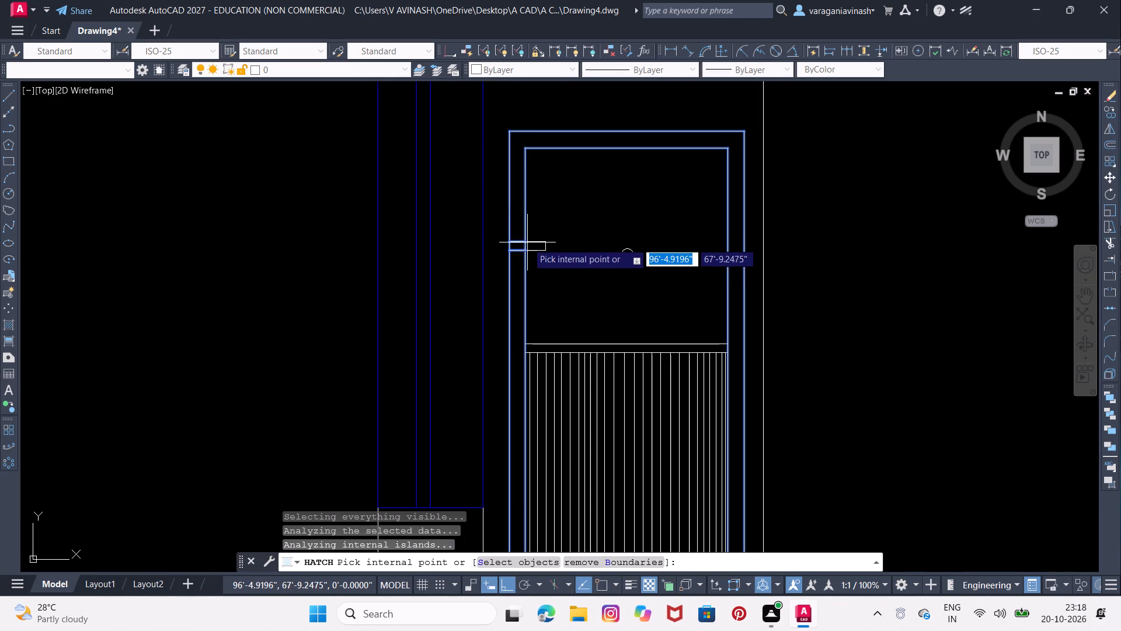
pyautogui.press('Return')
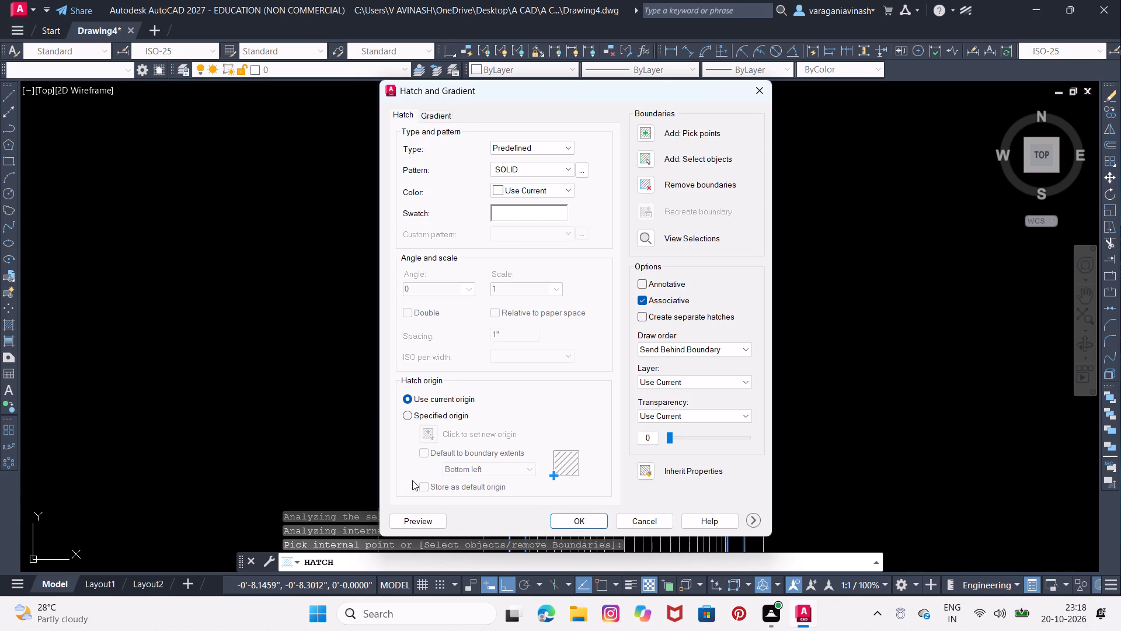
pyautogui.click(434, 519)
pyautogui.scroll(-1, 665, 145)
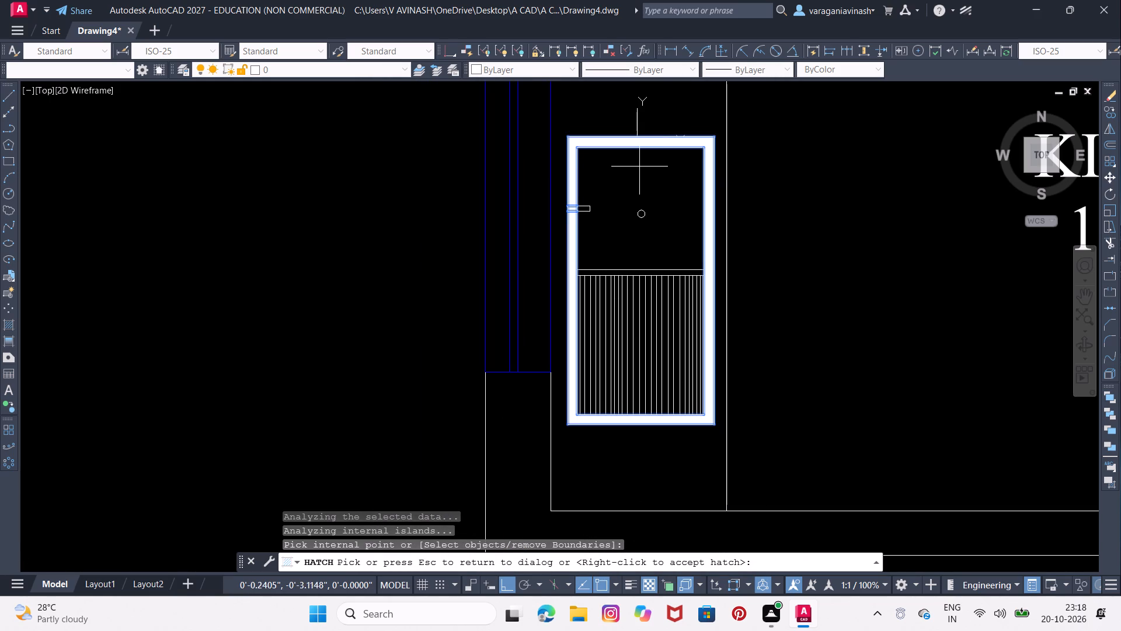
pyautogui.press('Return')
pyautogui.press('Return')
pyautogui.press('Escape')
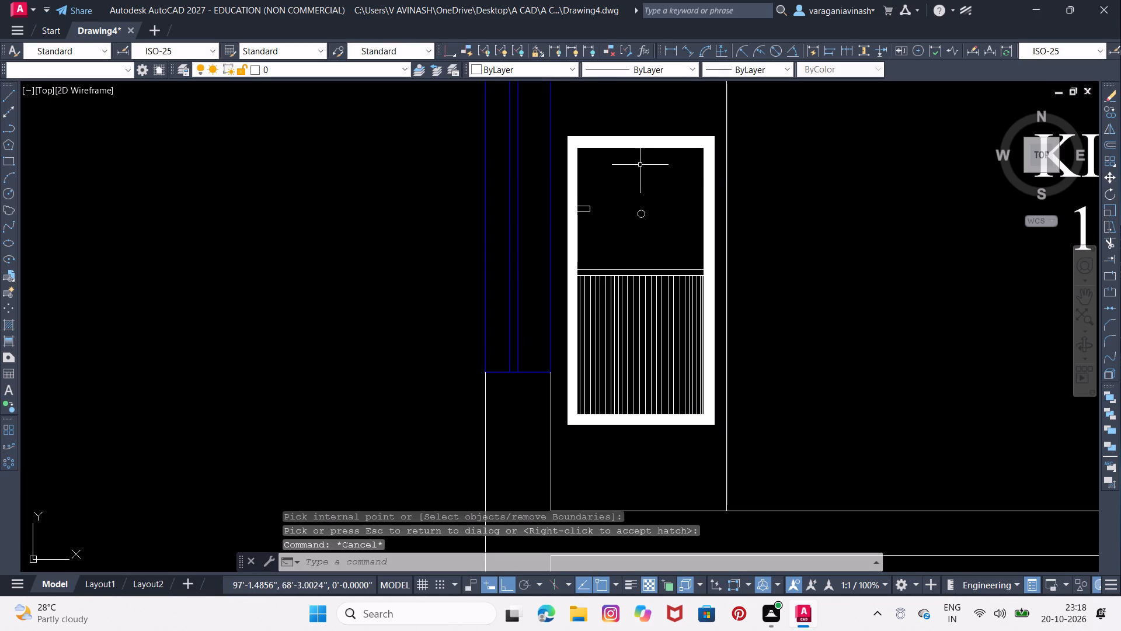
# Start plotting the finished floor plan with Microsoft Print to PDF as the printer.
pyautogui.scroll(-2, 652, 159)
pyautogui.scroll(-2, 703, 165)
pyautogui.scroll(-1, 766, 140)
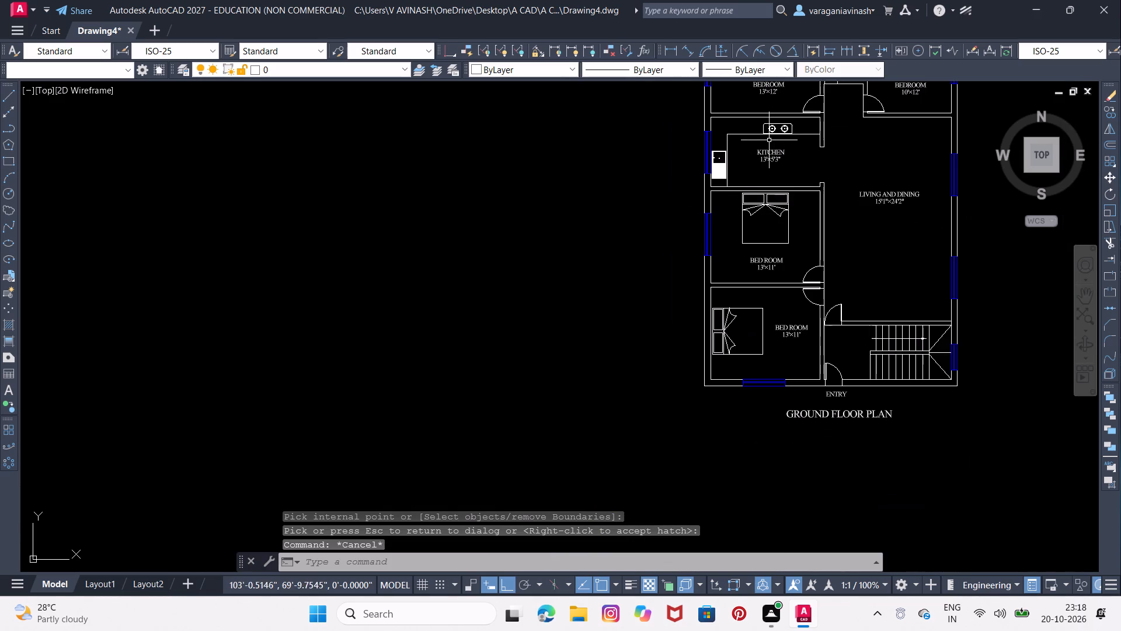
pyautogui.moveTo(799, 143); pyautogui.dragTo(598, 249, button='middle')
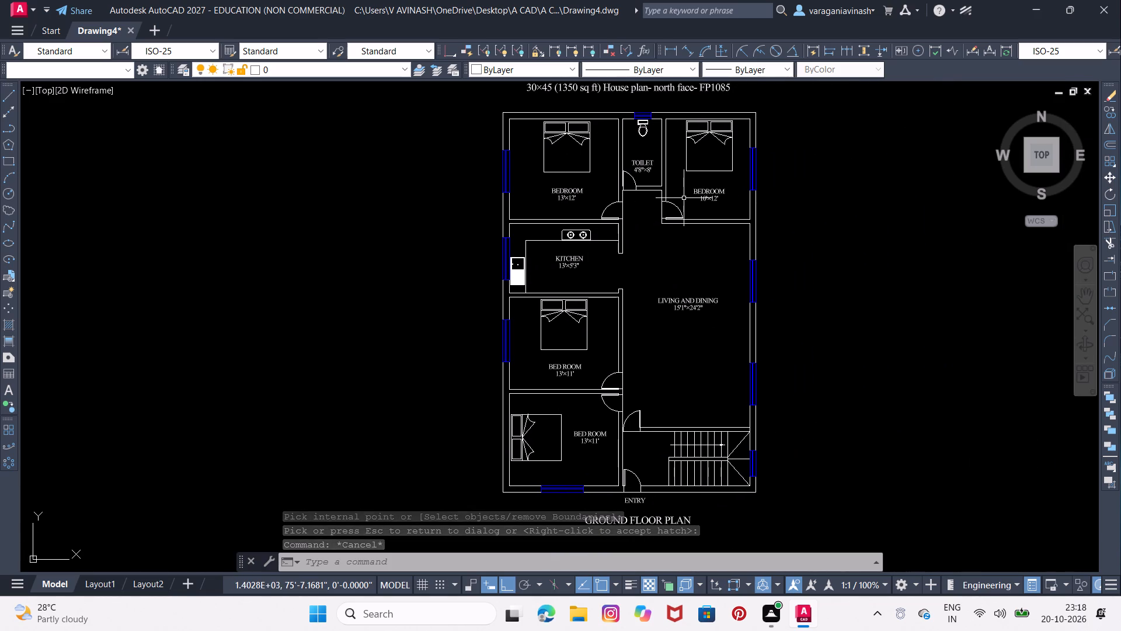
pyautogui.scroll(-1, 646, 204)
pyautogui.moveTo(645, 204); pyautogui.dragTo(632, 209, button='middle')
pyautogui.scroll(1, 632, 209)
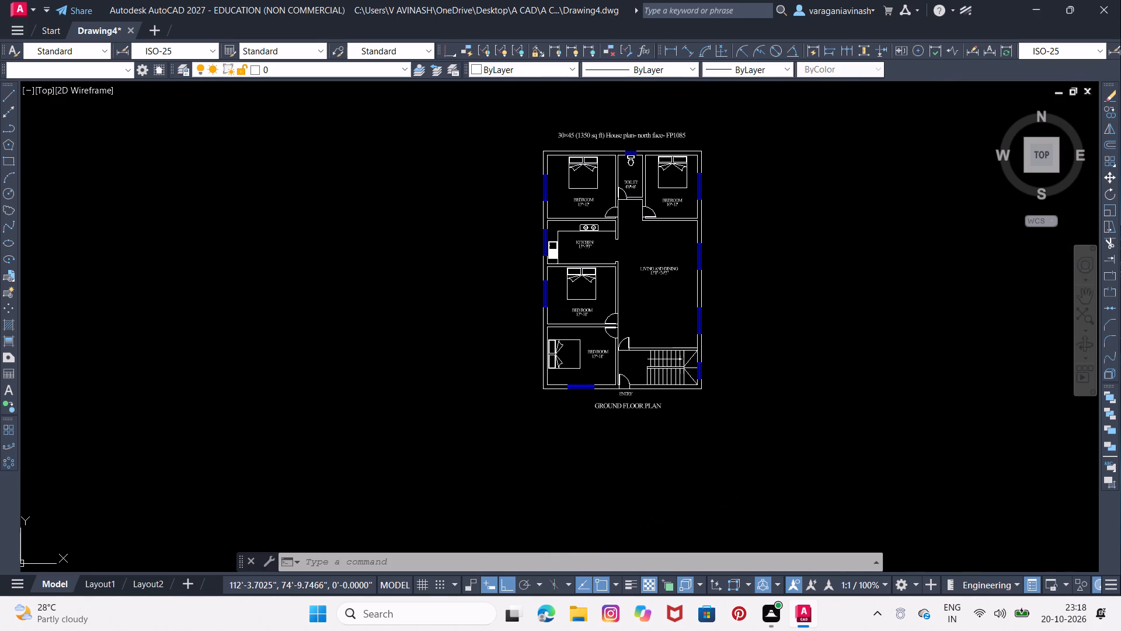
pyautogui.moveTo(628, 206); pyautogui.dragTo(591, 213, button='middle')
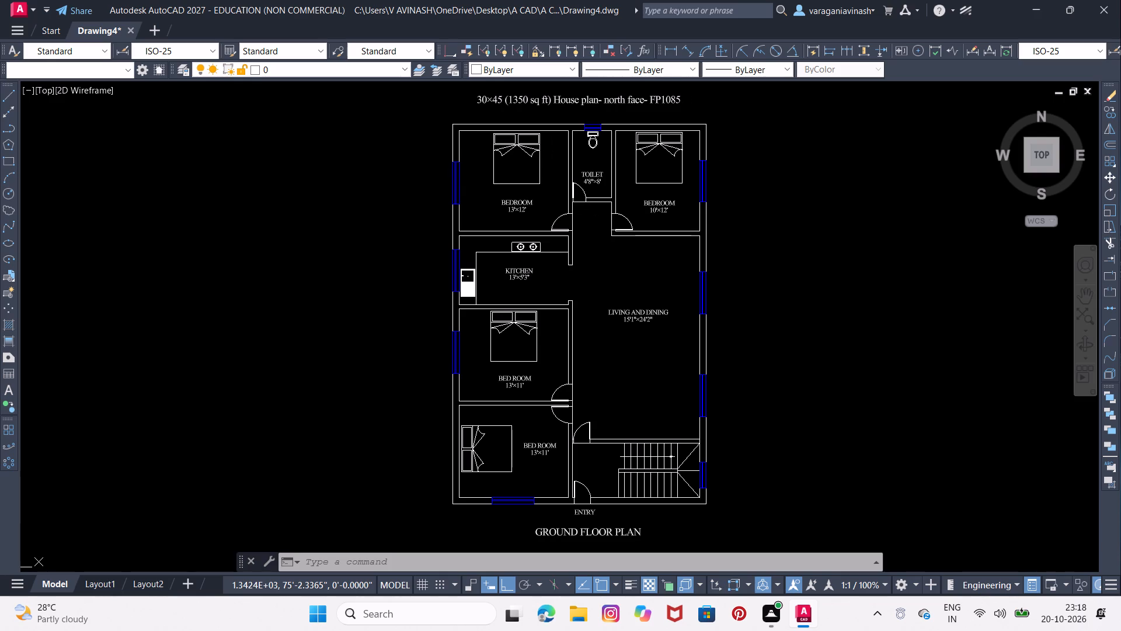
pyautogui.press('p')
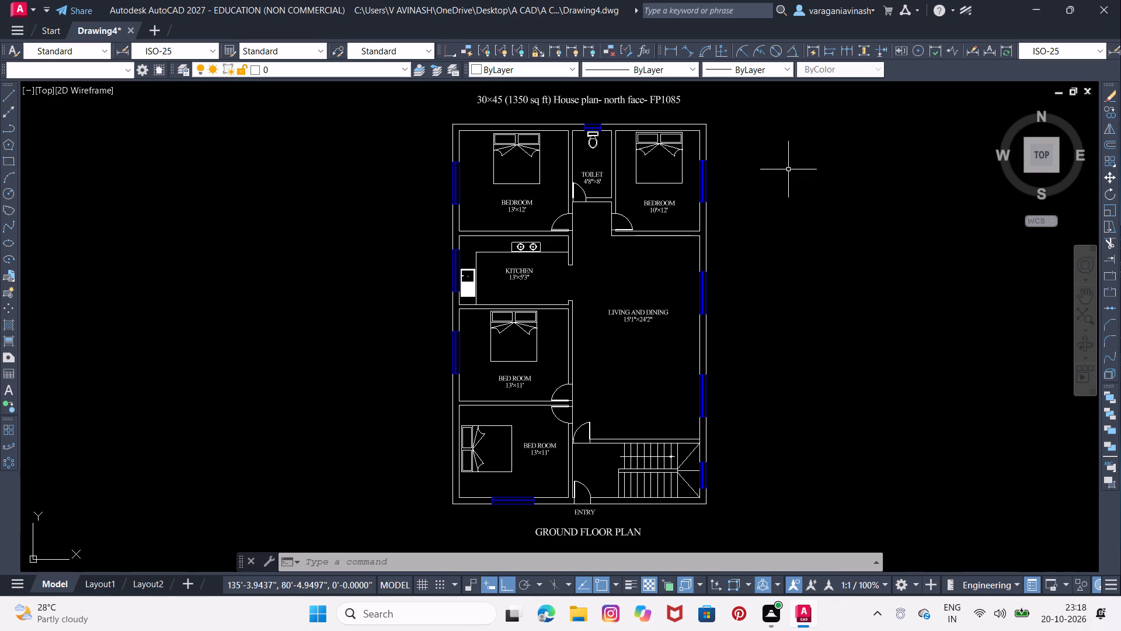
pyautogui.press('o')
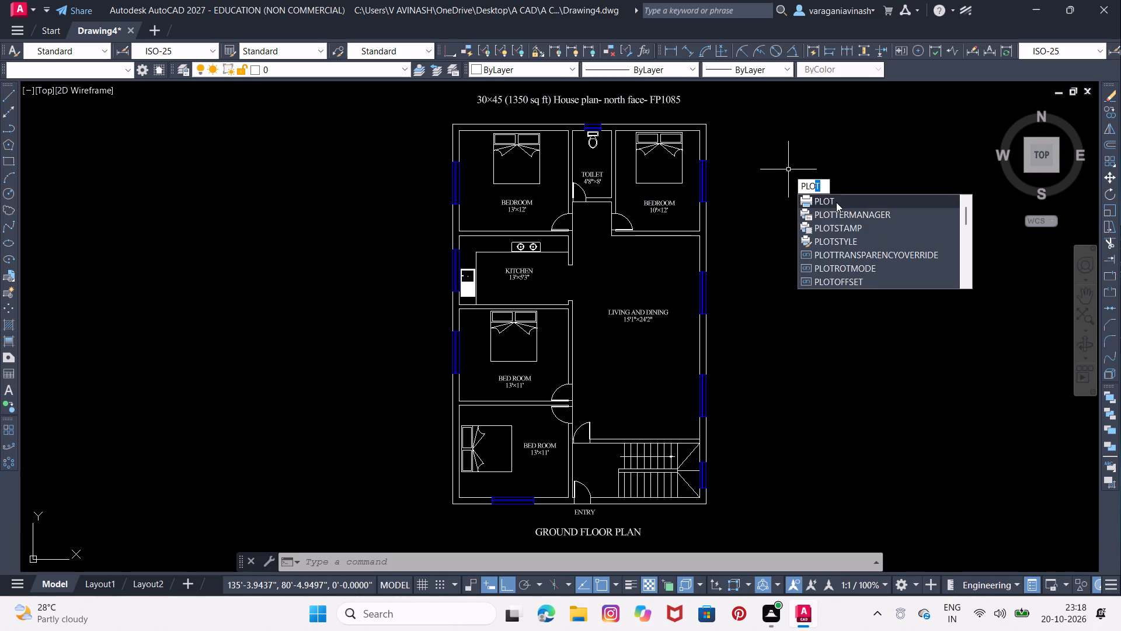
pyautogui.click(835, 202)
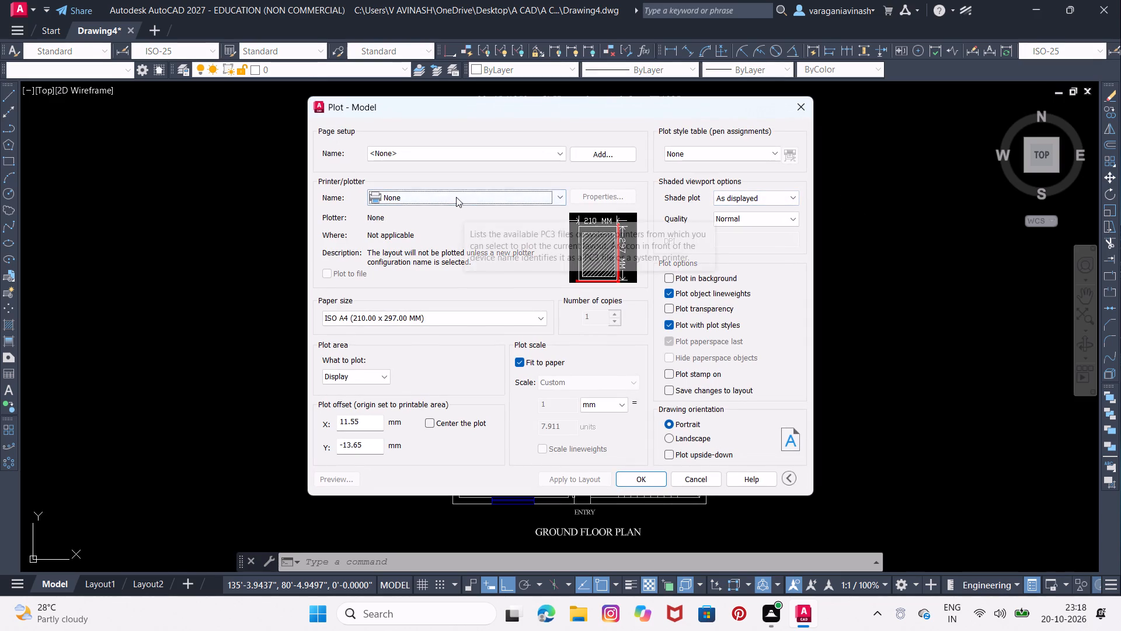
pyautogui.click(455, 197)
pyautogui.click(438, 240)
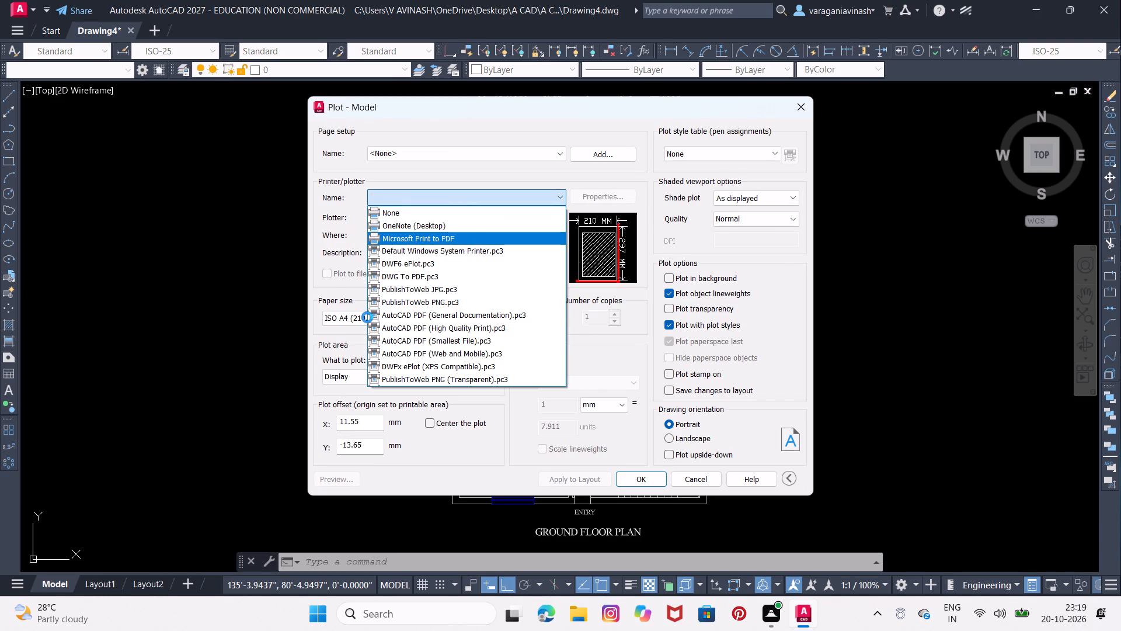
# Set the plot area to a window enclosing the whole plan with its title and GROUND FLOOR PLAN label, centre the plot and preview it.
pyautogui.click(365, 379)
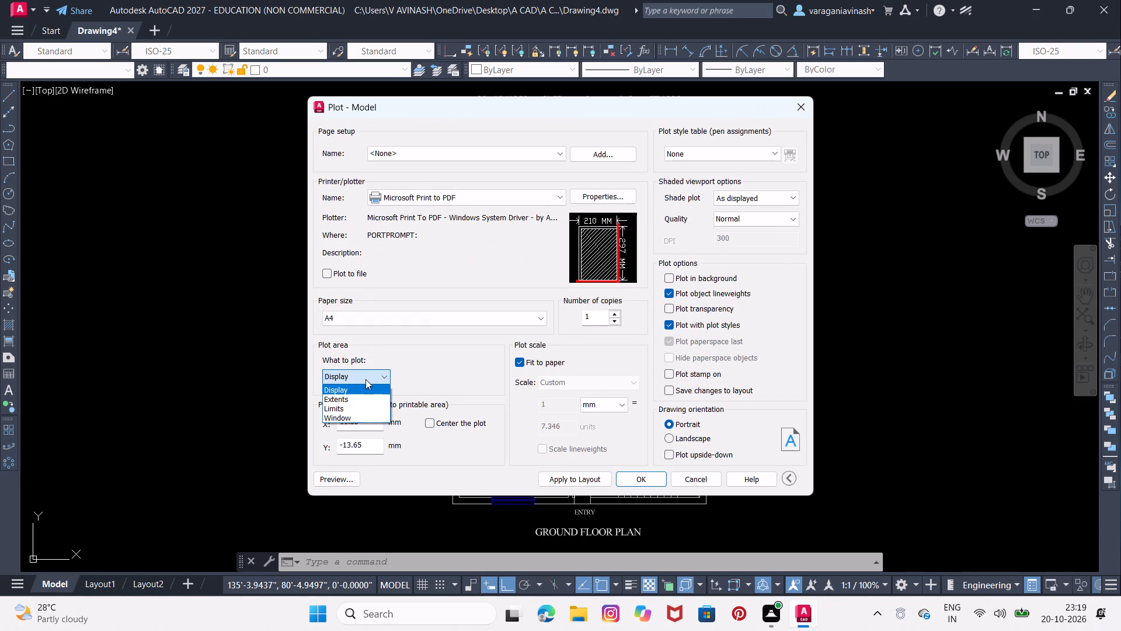
pyautogui.click(363, 420)
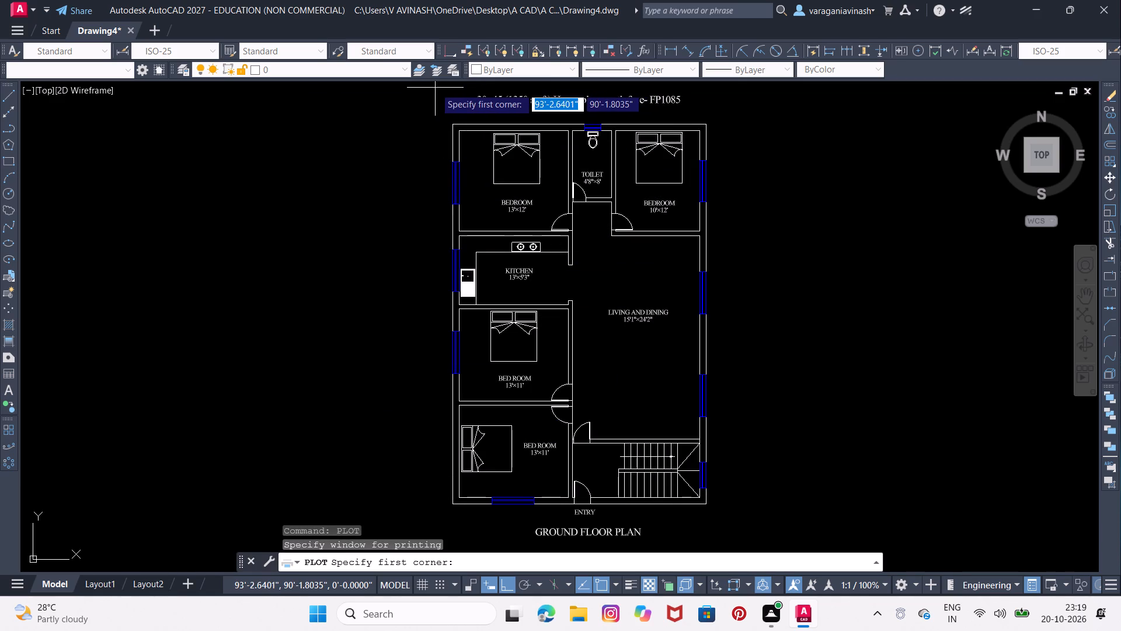
pyautogui.click(434, 88)
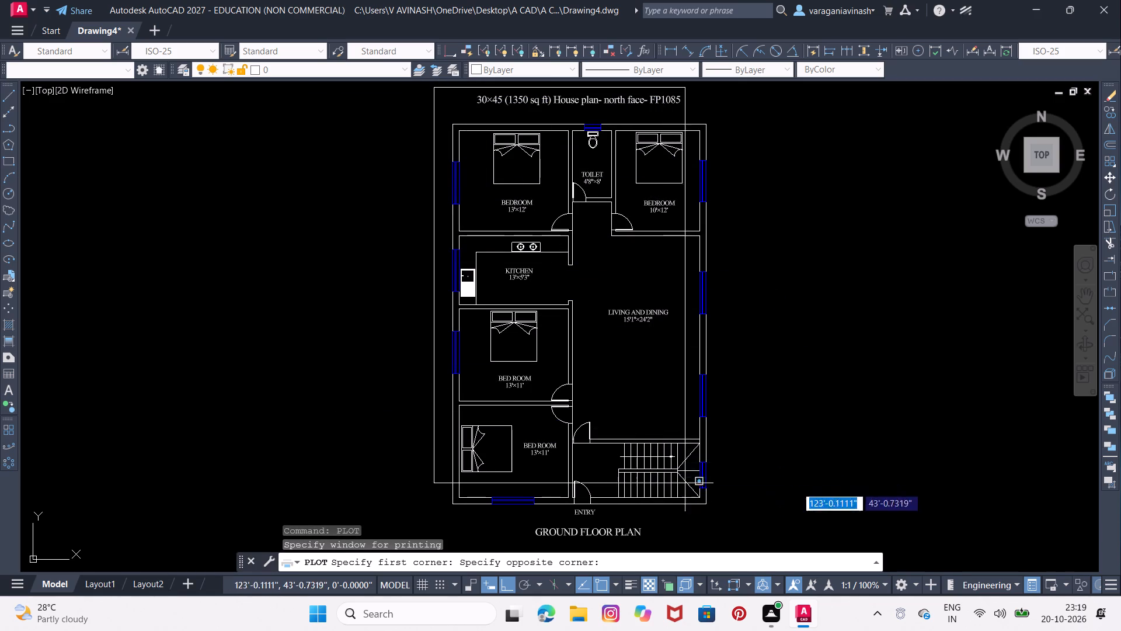
pyautogui.click(723, 549)
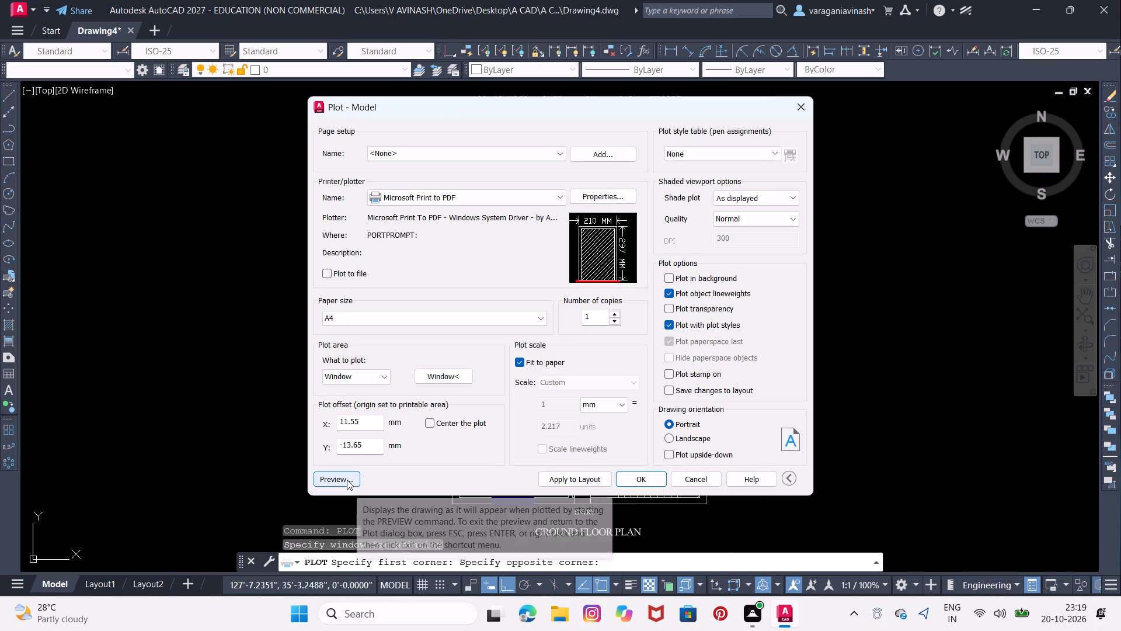
pyautogui.click(429, 427)
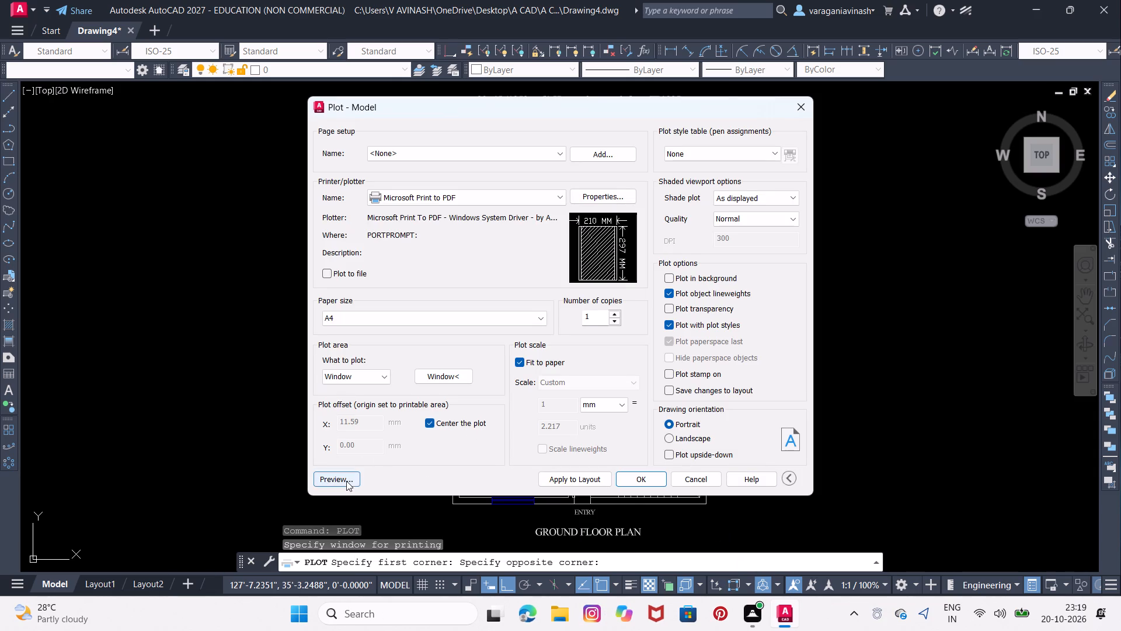
pyautogui.click(346, 481)
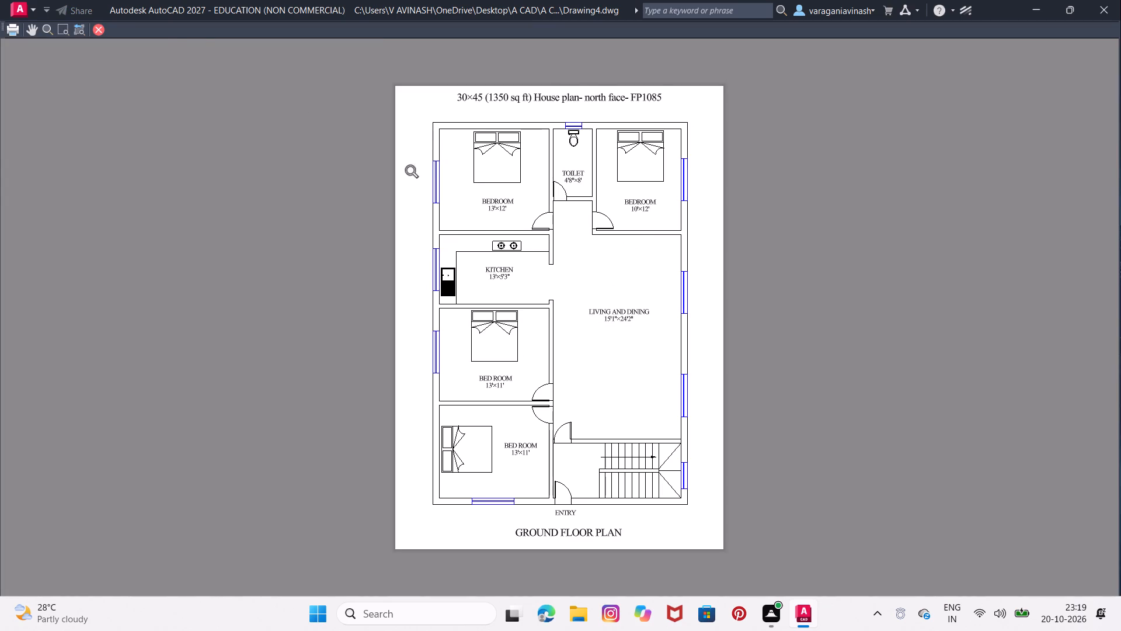
# Print the previewed plot to a PDF named TASK 4 PDF in the Desktop's A CAD > A CAD INTERSHIP folder.
pyautogui.click(13, 29)
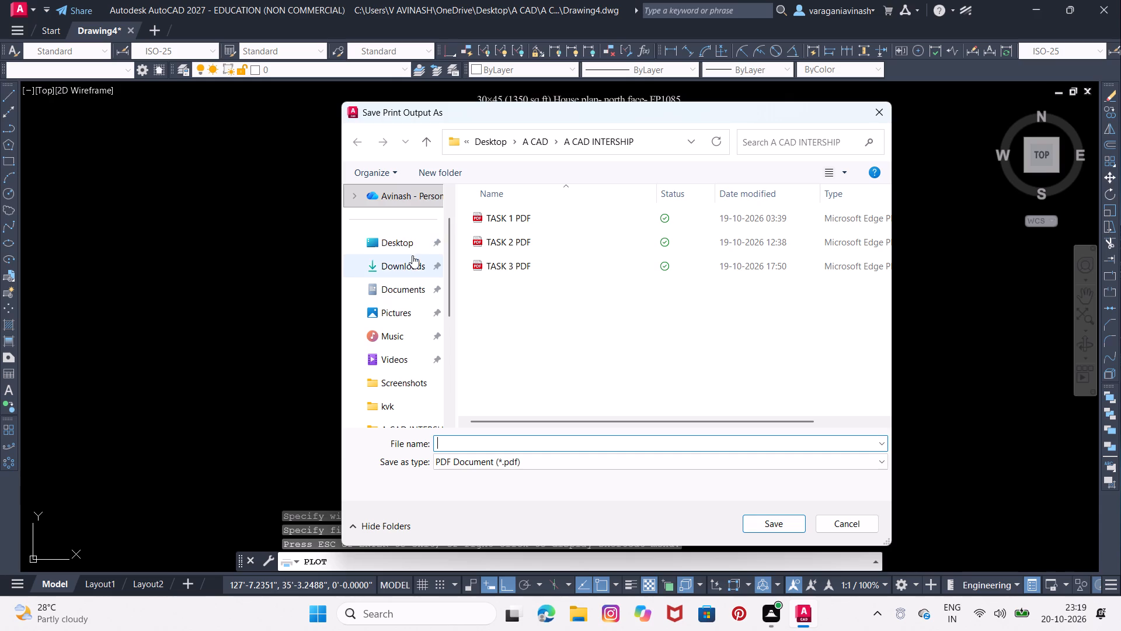
pyautogui.doubleClick(411, 245)
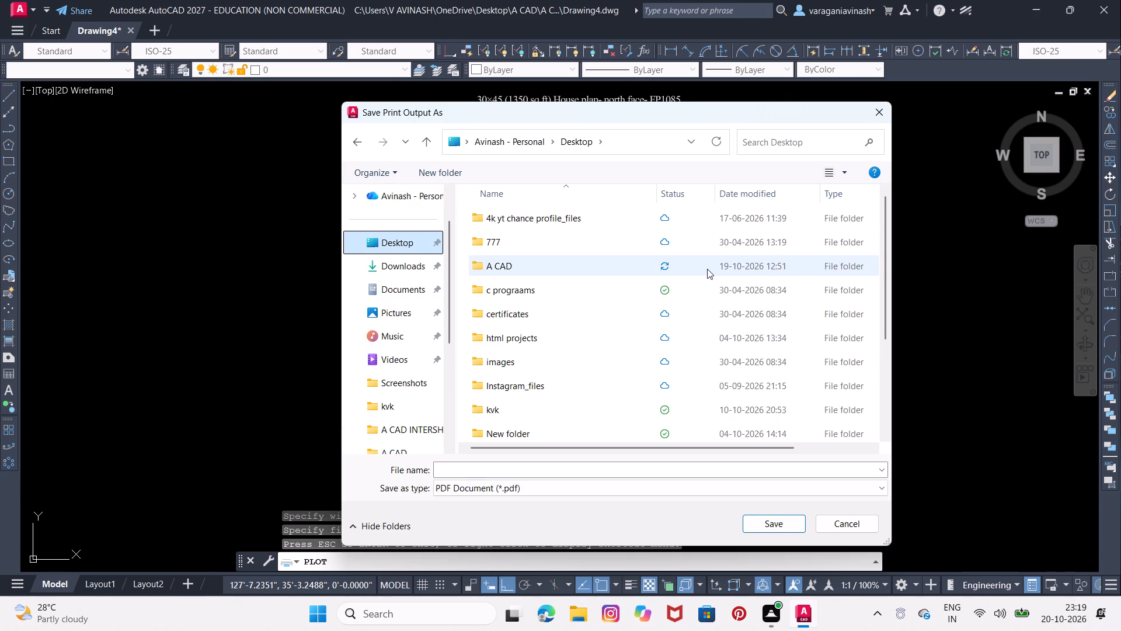
pyautogui.doubleClick(703, 269)
pyautogui.doubleClick(628, 258)
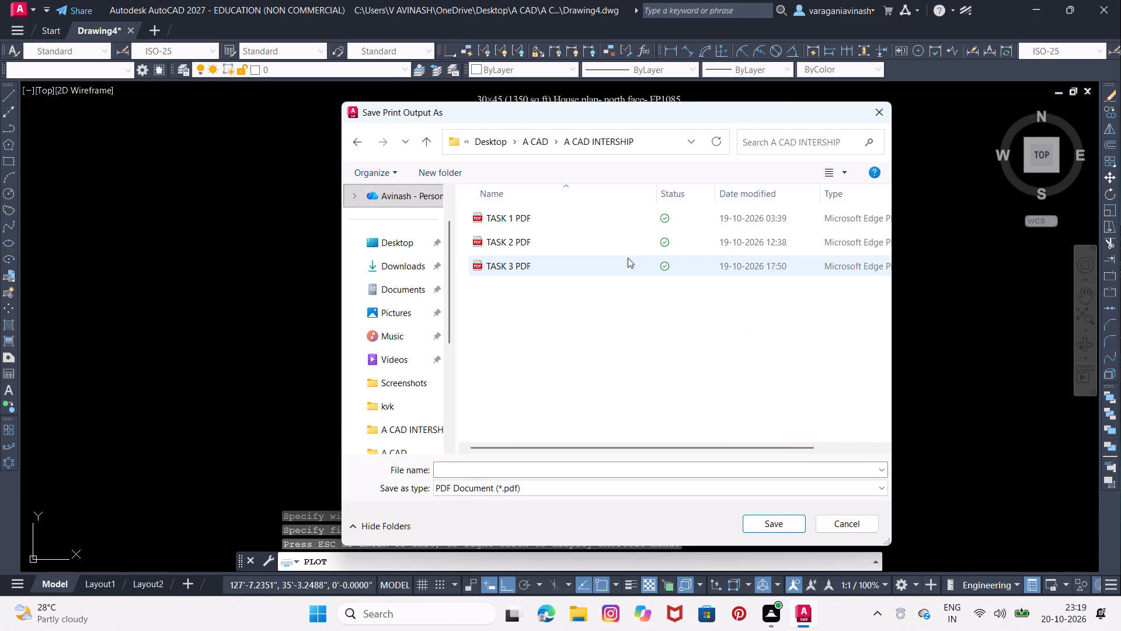
pyautogui.click(551, 467)
pyautogui.write('TASK')
pyautogui.press('space')
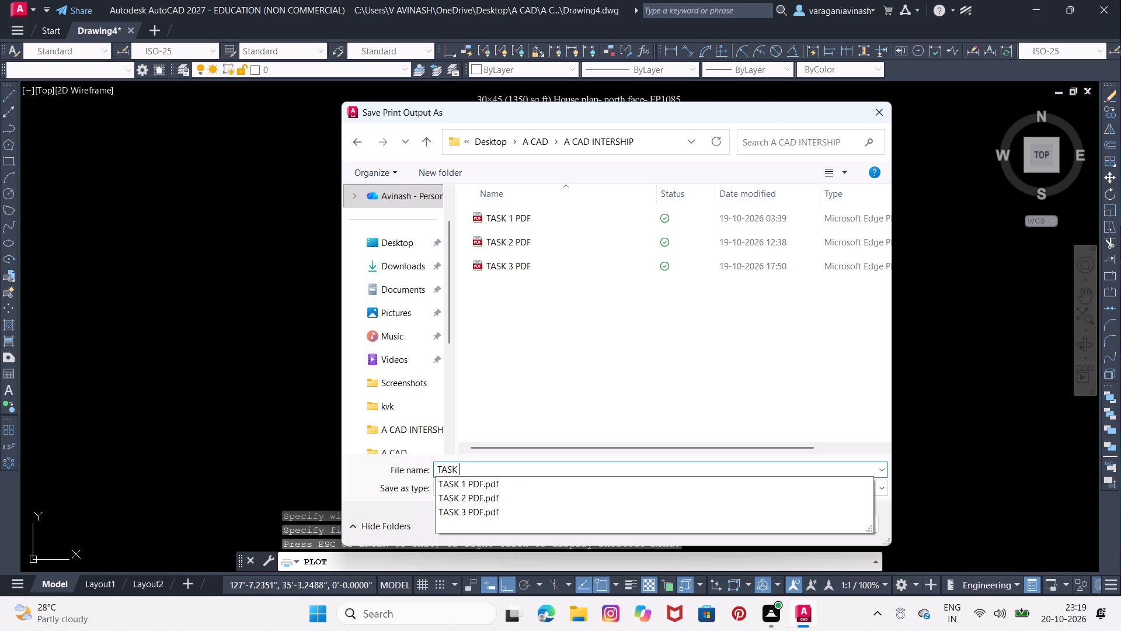
pyautogui.write('4')
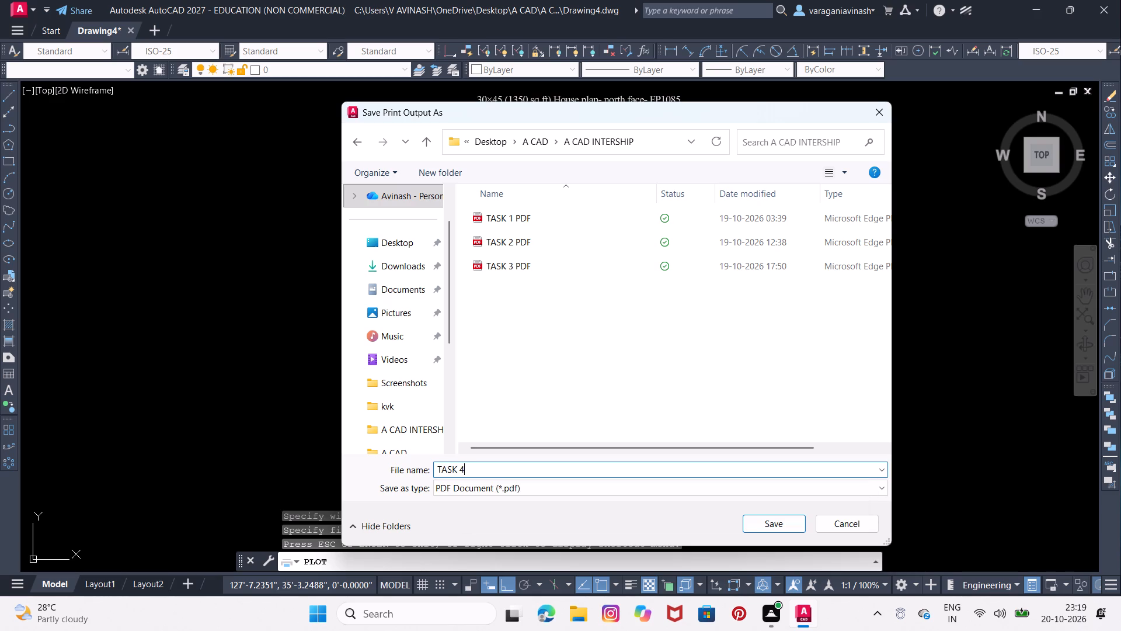
pyautogui.press('space')
pyautogui.press('p')
pyautogui.write('DF')
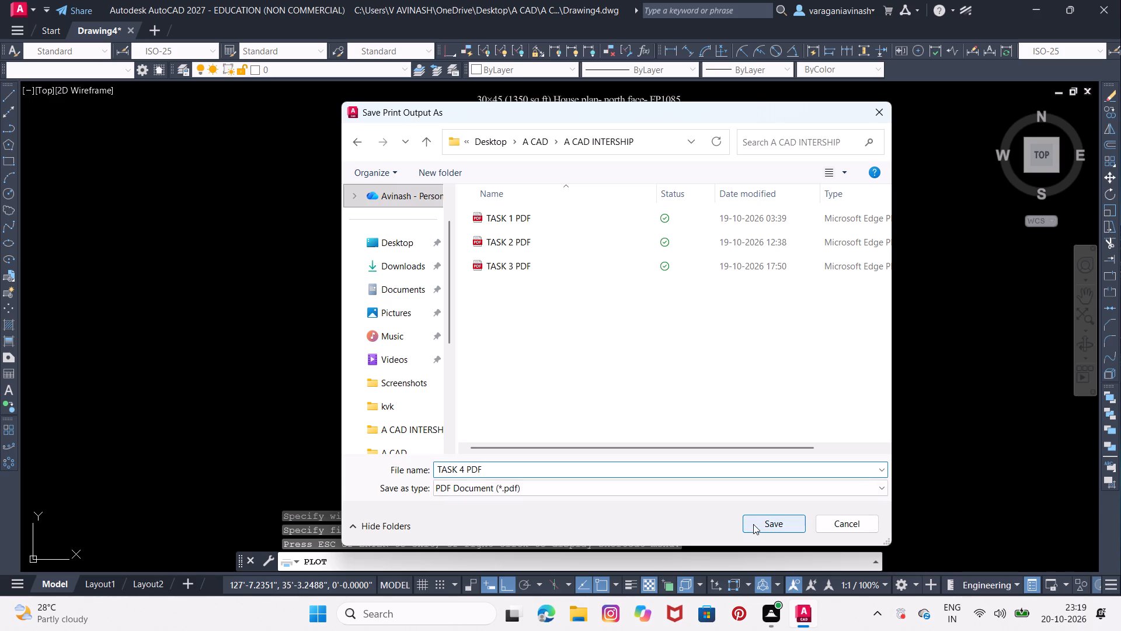
pyautogui.click(753, 524)
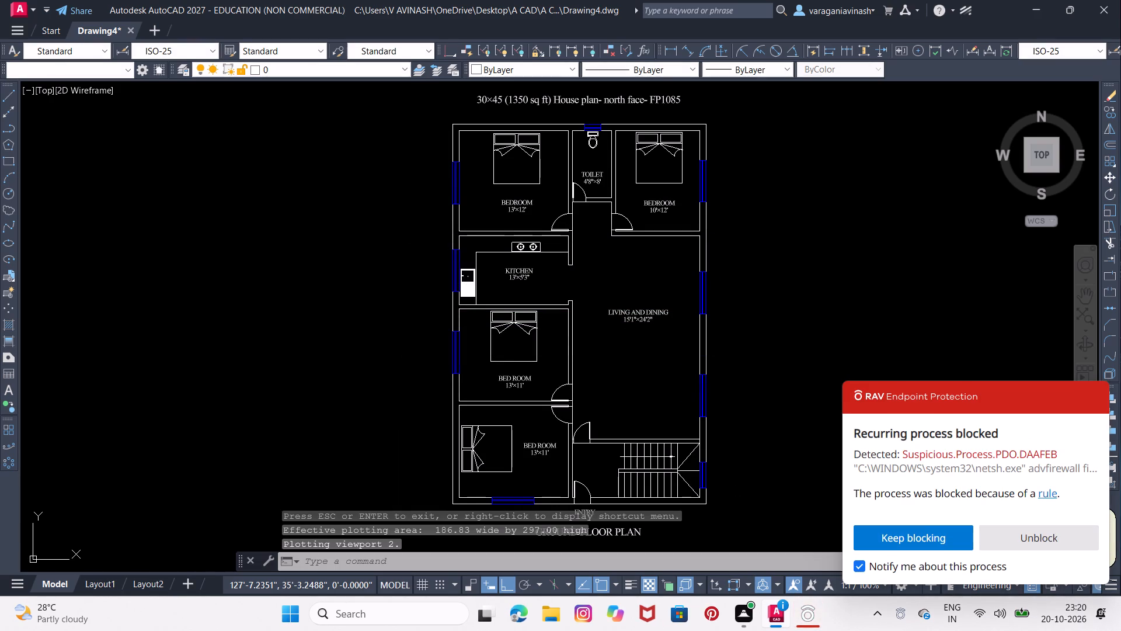
# Keep the process flagged by RAV Endpoint Protection blocked and dismiss the plot notification.
pyautogui.click(921, 545)
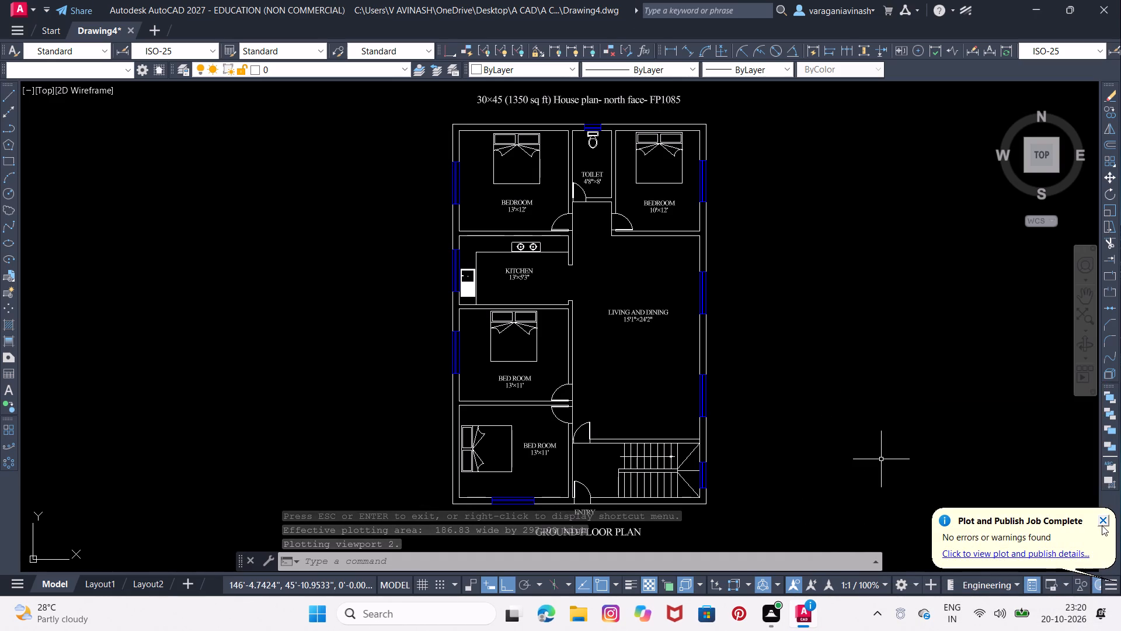
pyautogui.click(1102, 518)
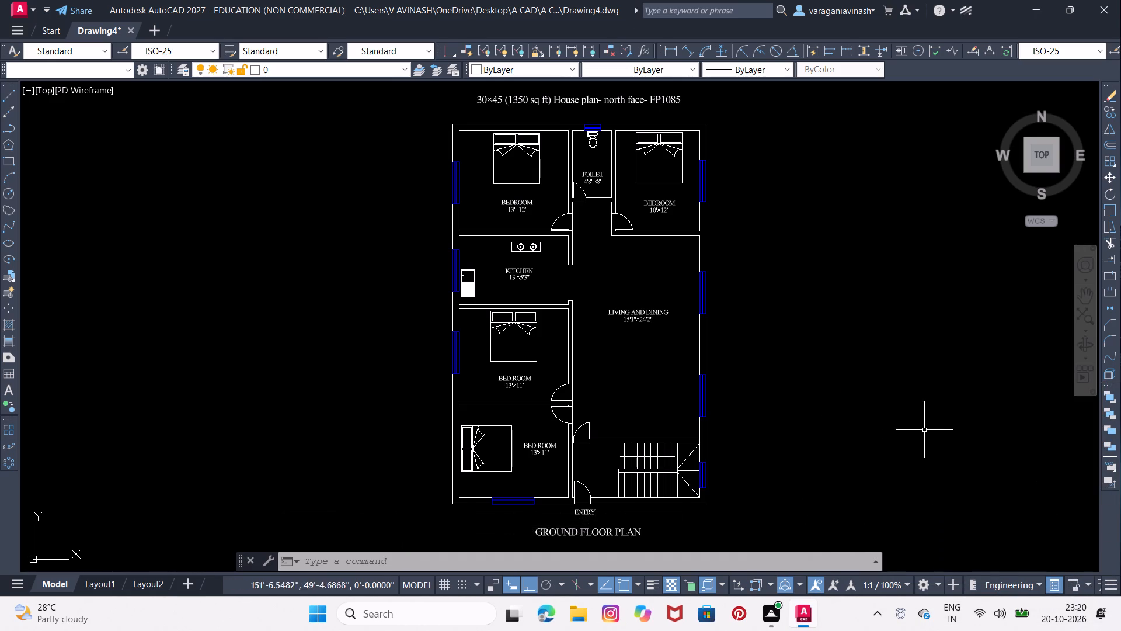
# Save the drawing as Drawing4 in the A CAD INTERSHIP folder, replacing the existing file.
pyautogui.click(22, 12)
pyautogui.click(78, 195)
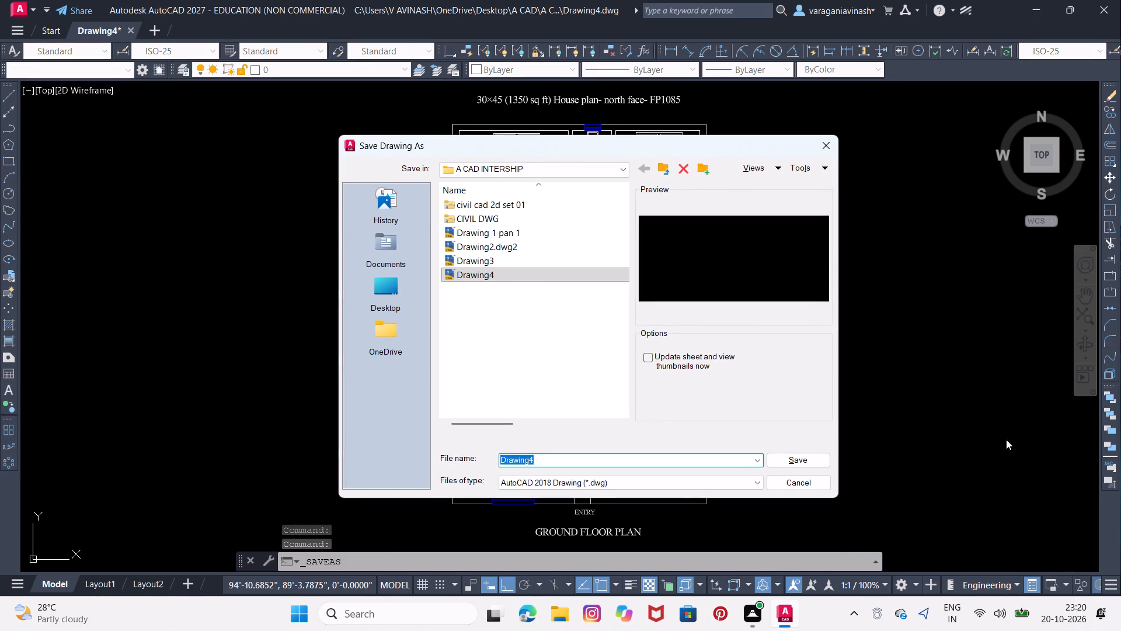
pyautogui.click(815, 460)
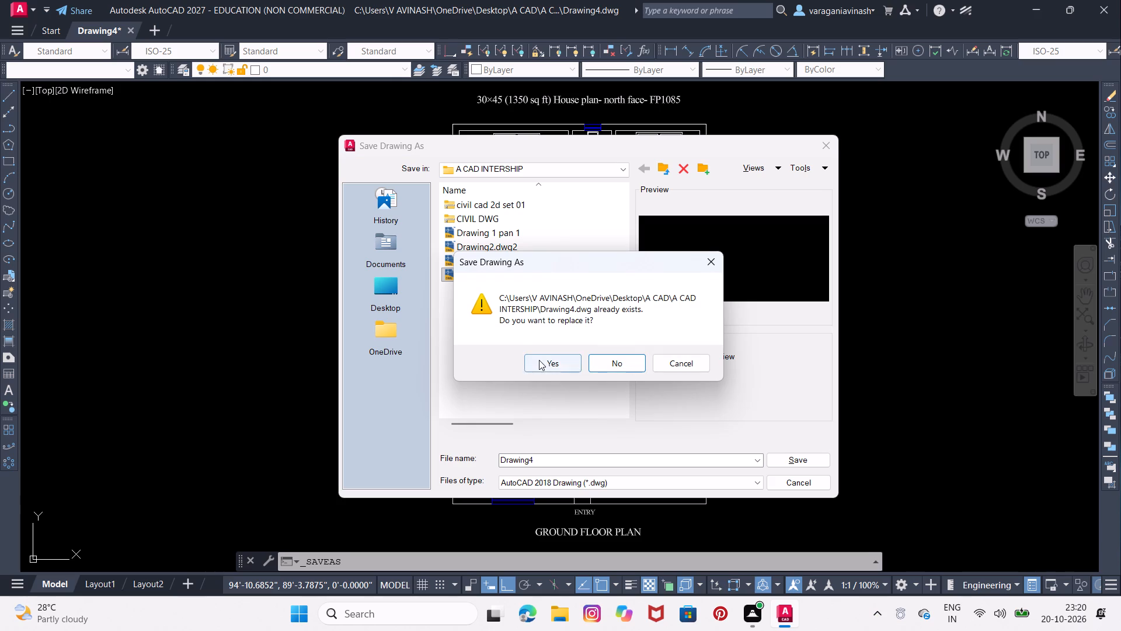
pyautogui.click(539, 360)
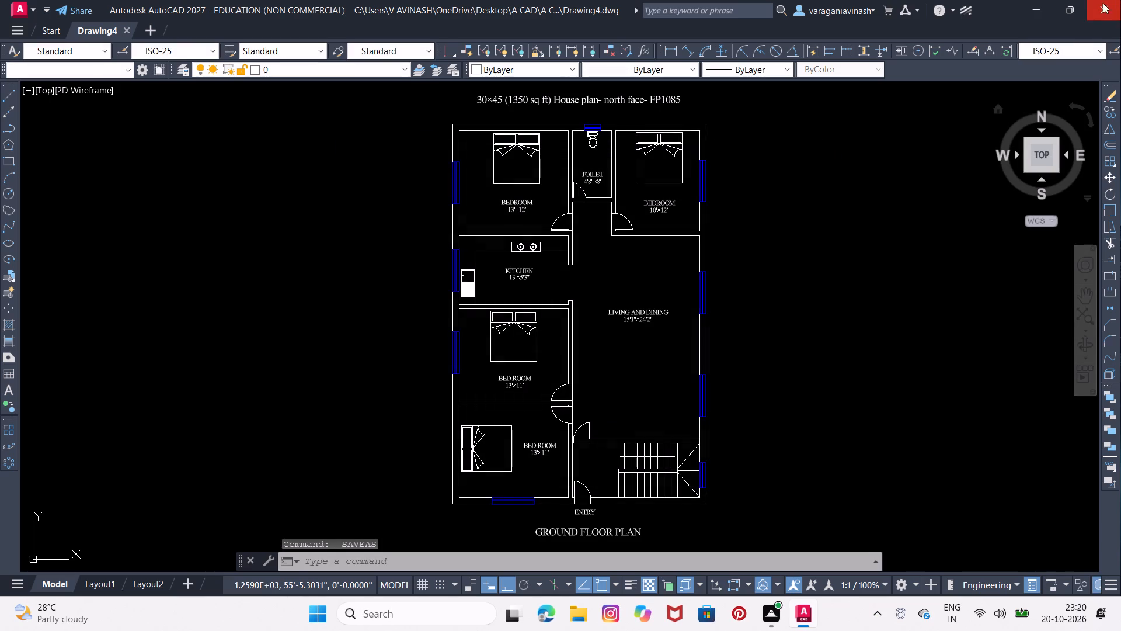
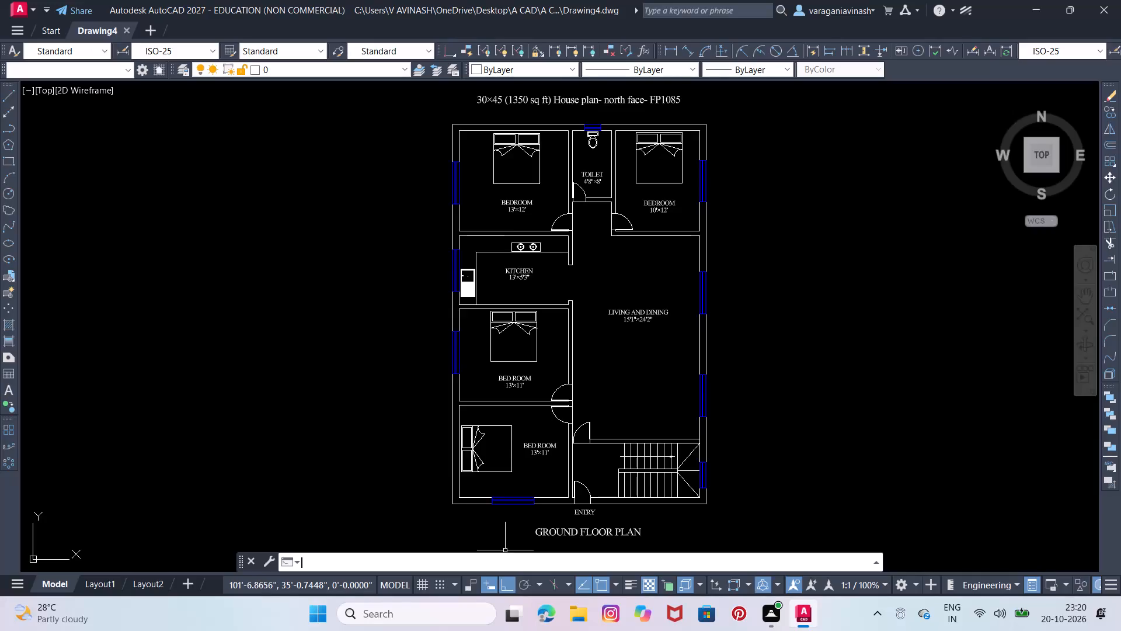
# Turn off log file recording for the drawing session with the LOGFILEOFF command.
pyautogui.write('LO')
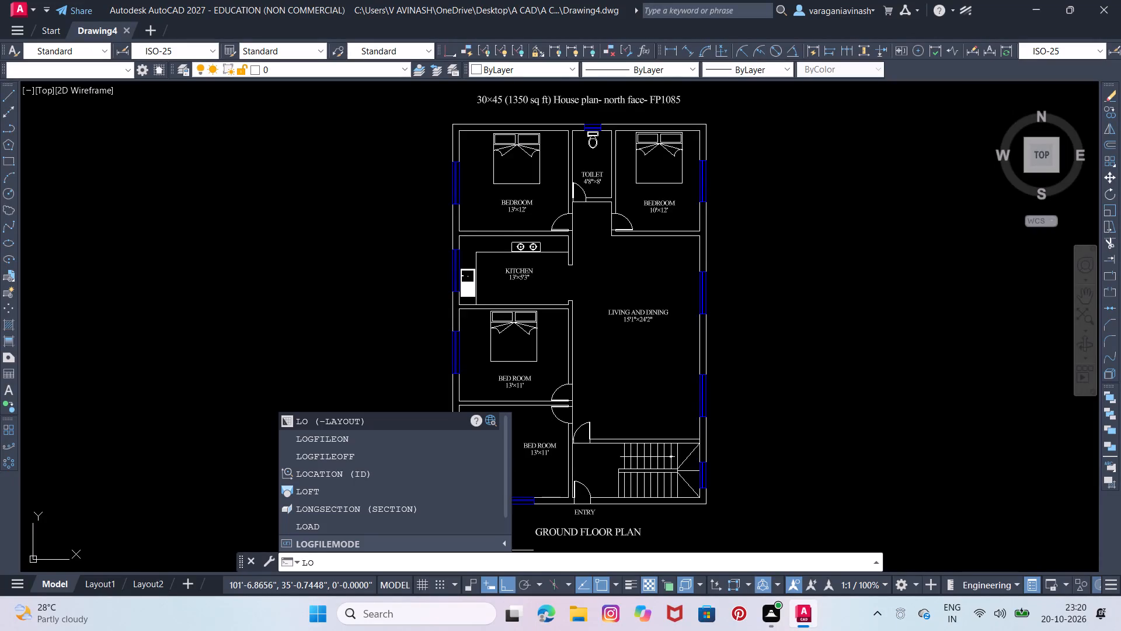
pyautogui.press('g')
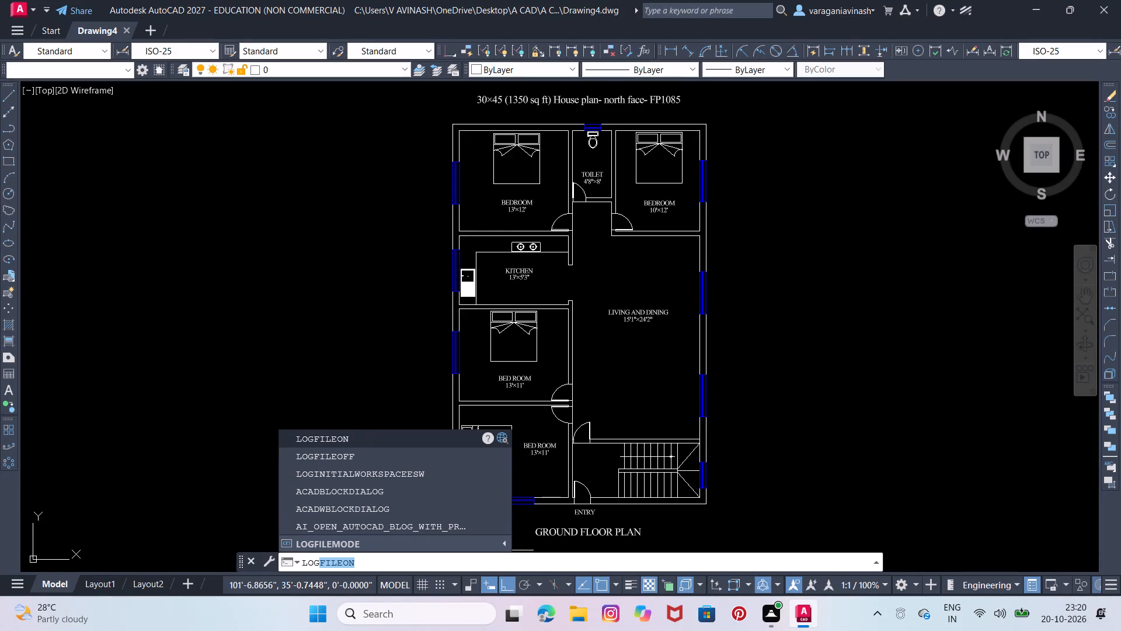
pyautogui.click(407, 457)
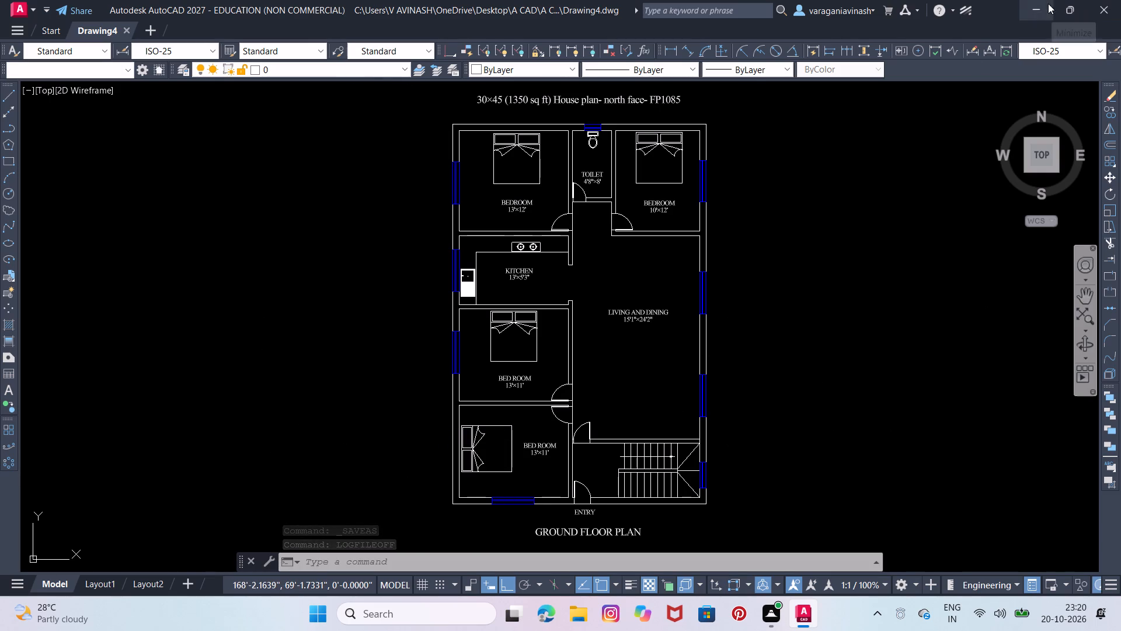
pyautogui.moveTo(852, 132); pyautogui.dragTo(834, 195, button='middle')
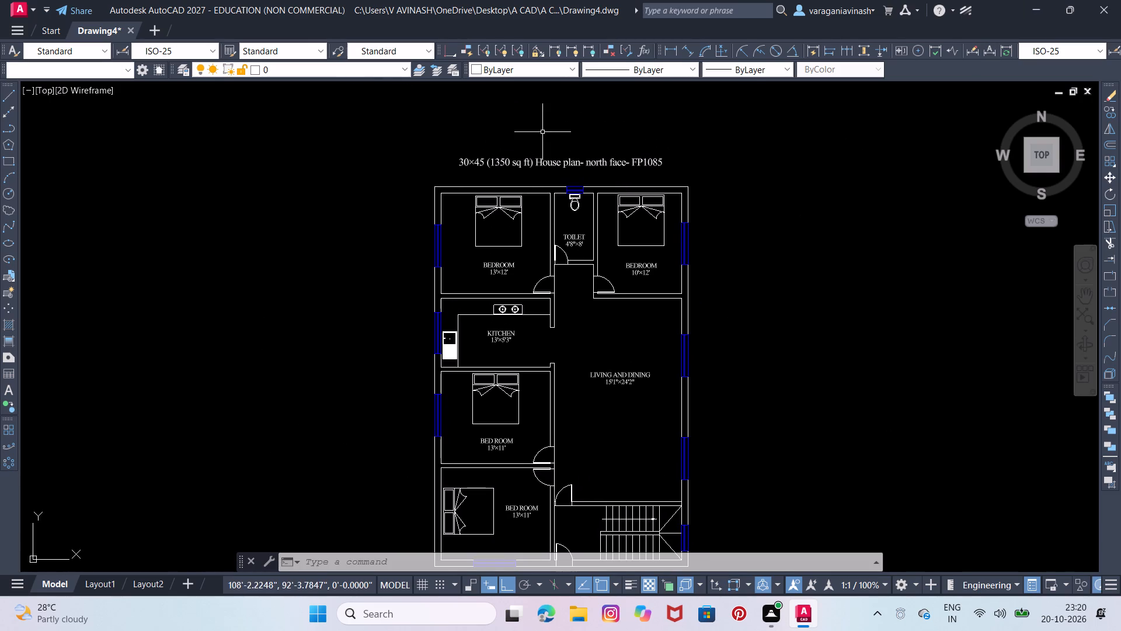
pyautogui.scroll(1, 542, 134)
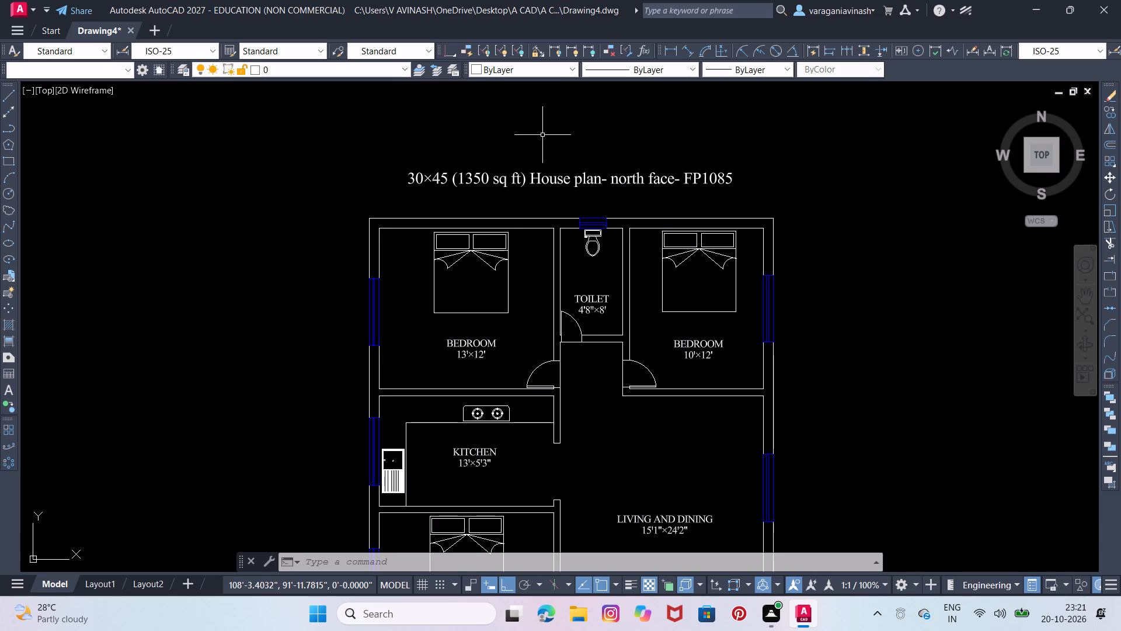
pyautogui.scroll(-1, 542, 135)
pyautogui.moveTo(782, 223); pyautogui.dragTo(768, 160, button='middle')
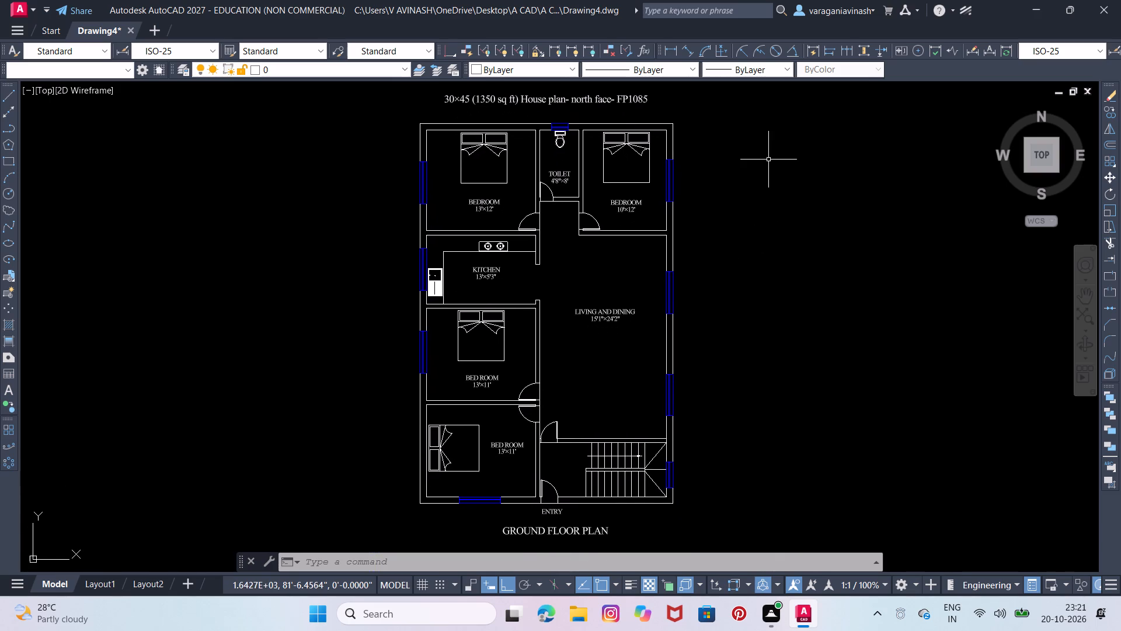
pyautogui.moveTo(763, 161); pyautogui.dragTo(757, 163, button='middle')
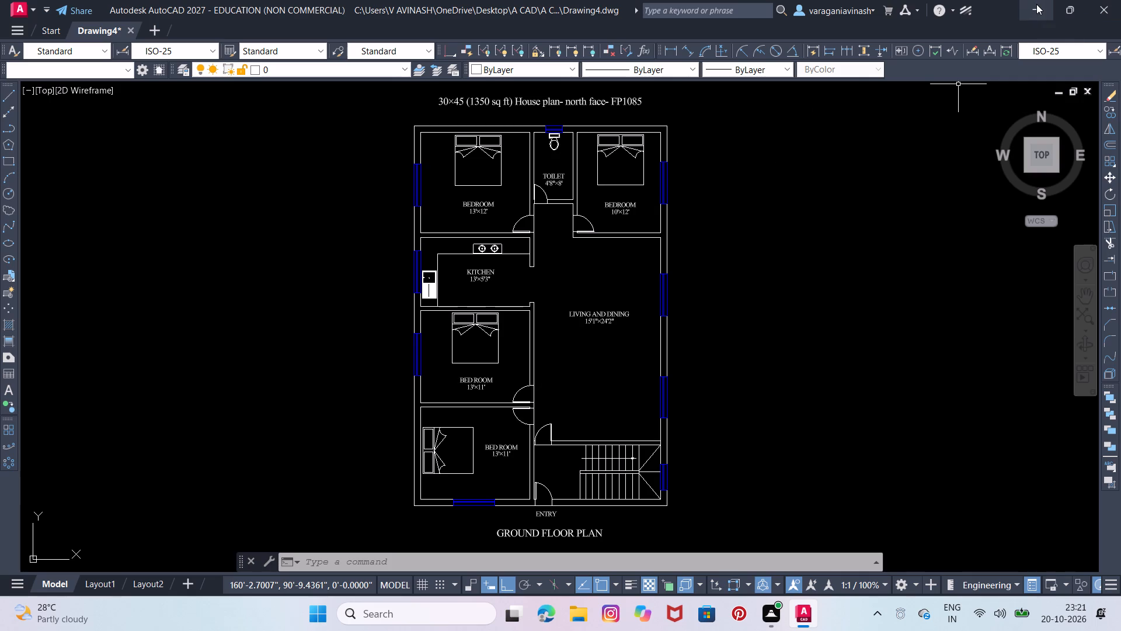
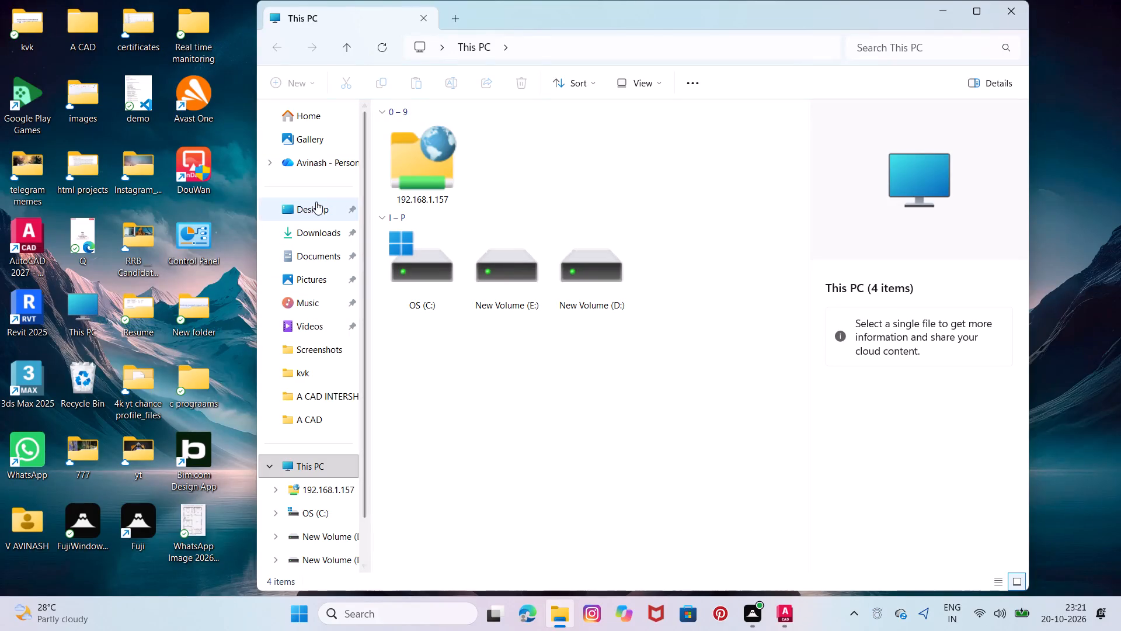
# Open the A CAD INTERSHIP folder inside the A CAD folder on the Desktop.
pyautogui.click(319, 204)
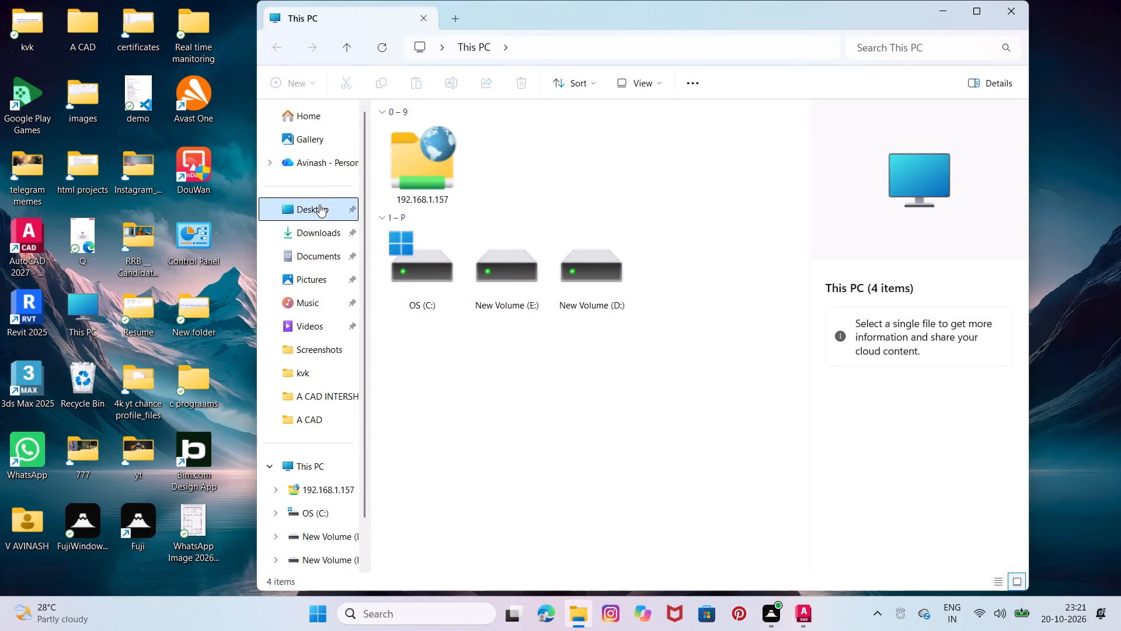
pyautogui.click(319, 204)
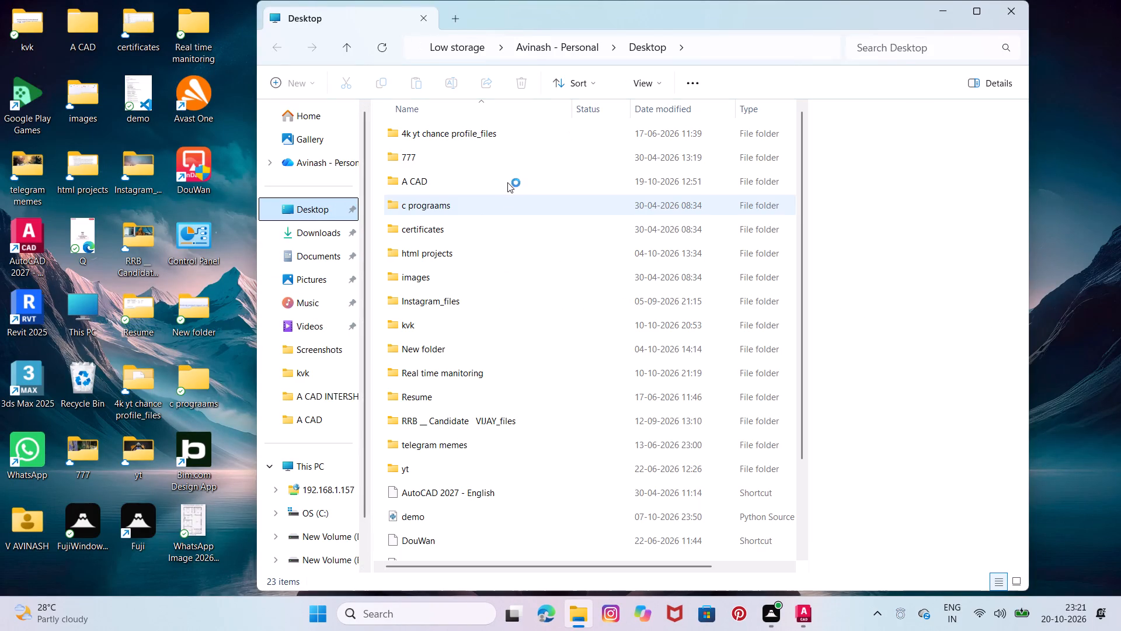
pyautogui.doubleClick(417, 180)
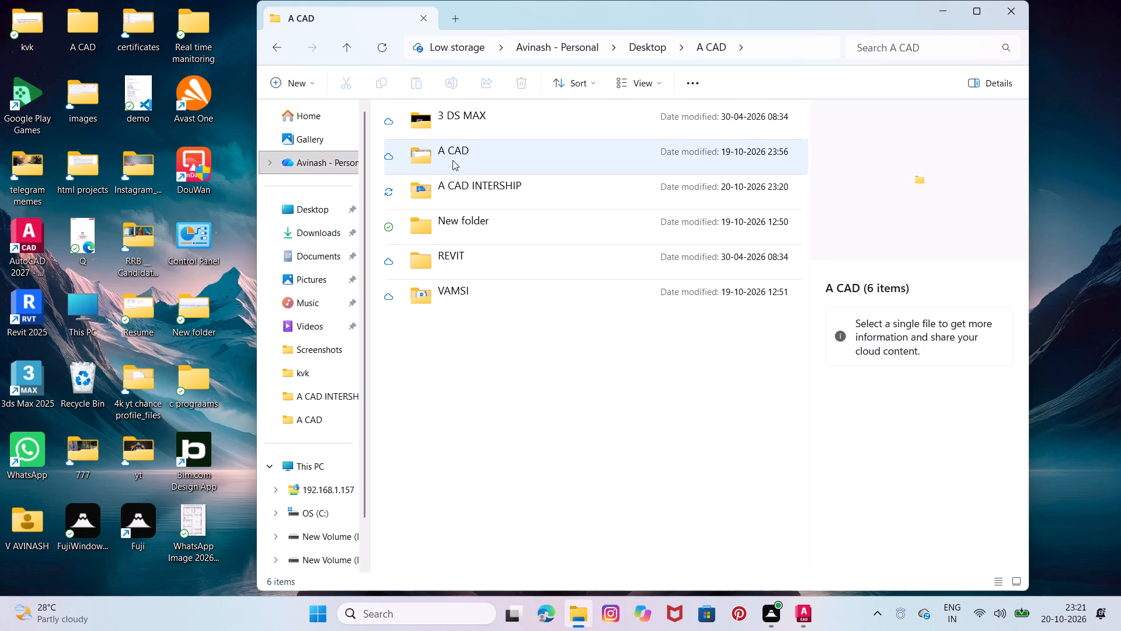
pyautogui.click(452, 160)
pyautogui.doubleClick(454, 186)
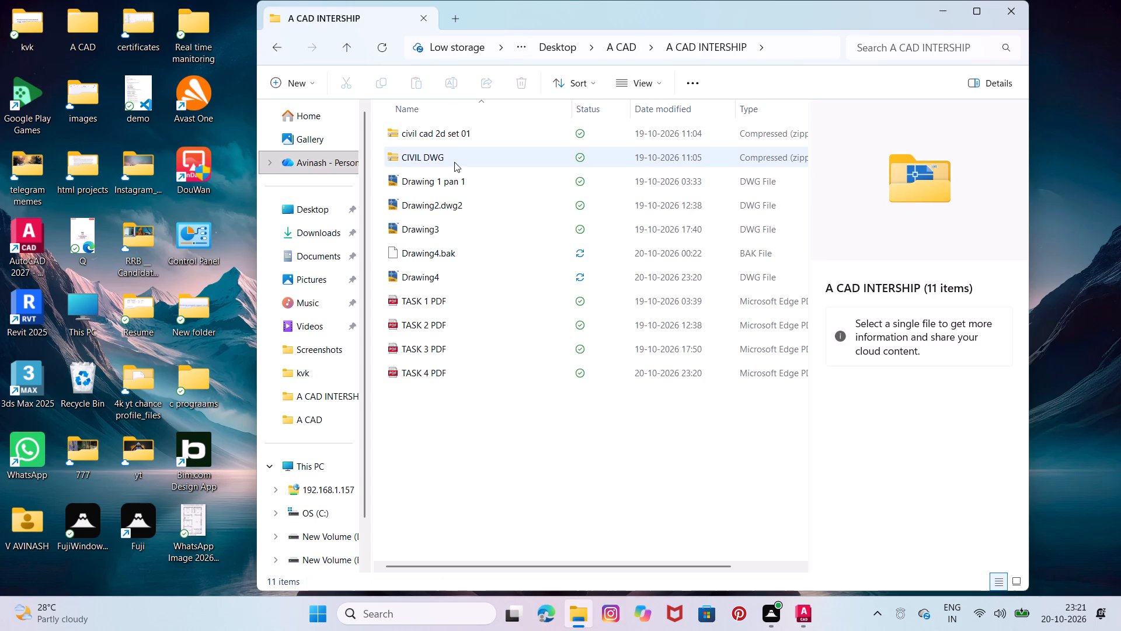
# Delete the backup file Drawing4.bak from the A CAD INTERSHIP folder, leaving no file selected.
pyautogui.click(444, 251)
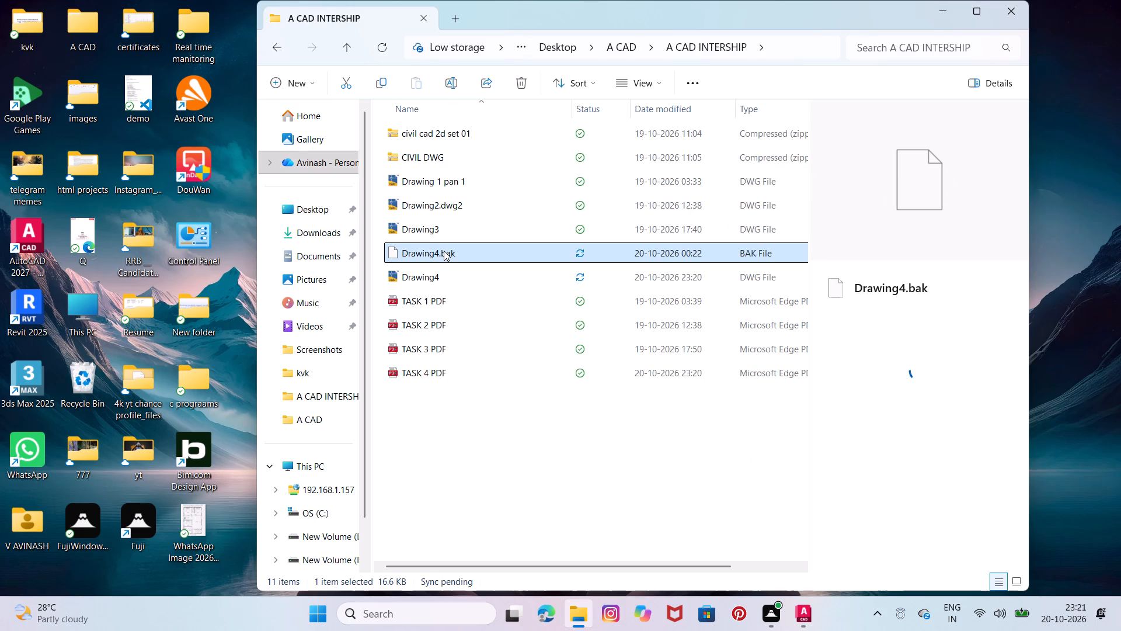
pyautogui.press('Delete')
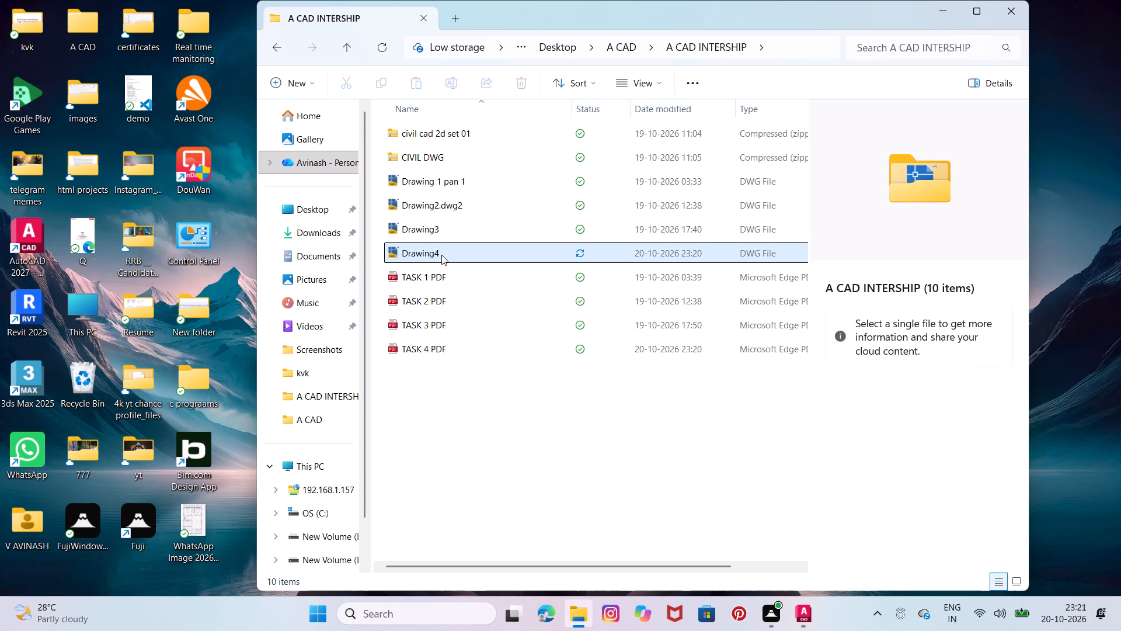
pyautogui.click(441, 255)
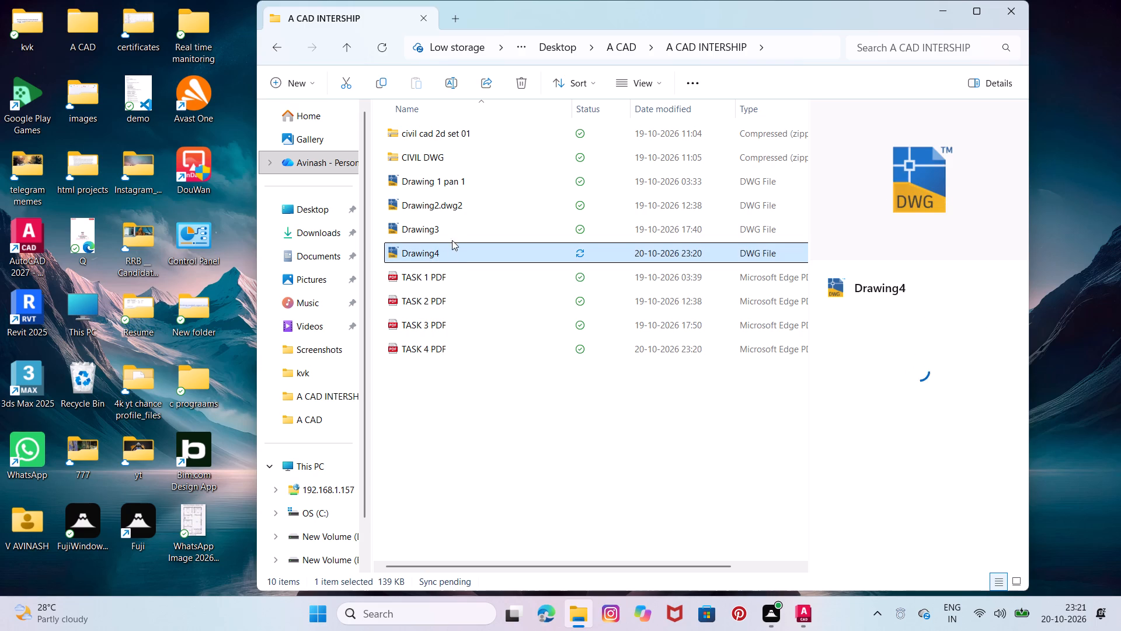
pyautogui.click(455, 417)
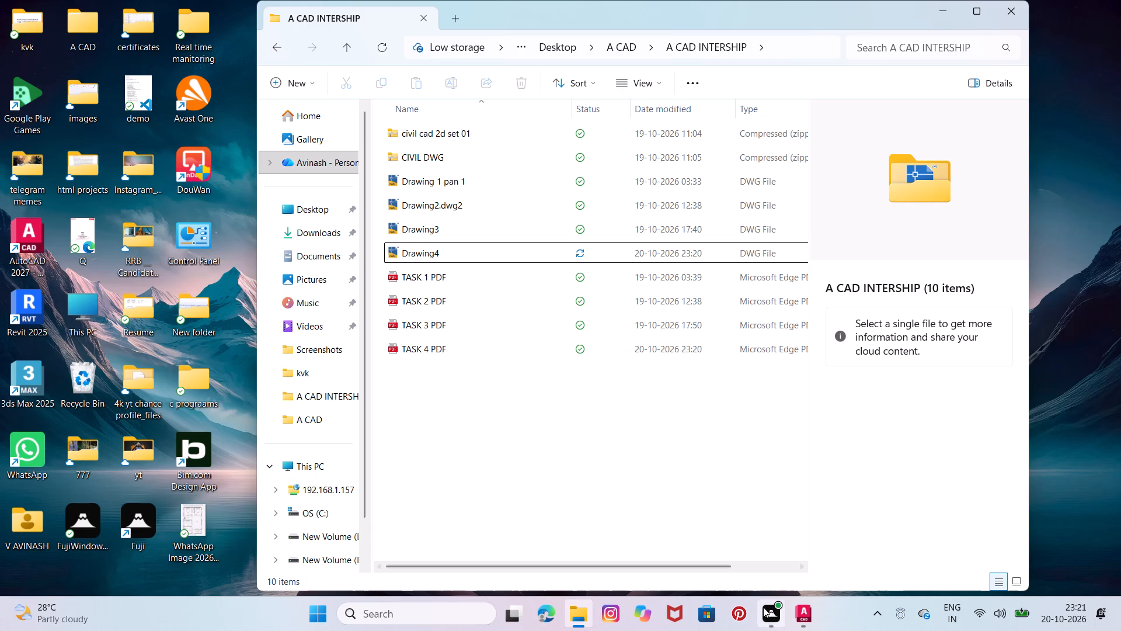
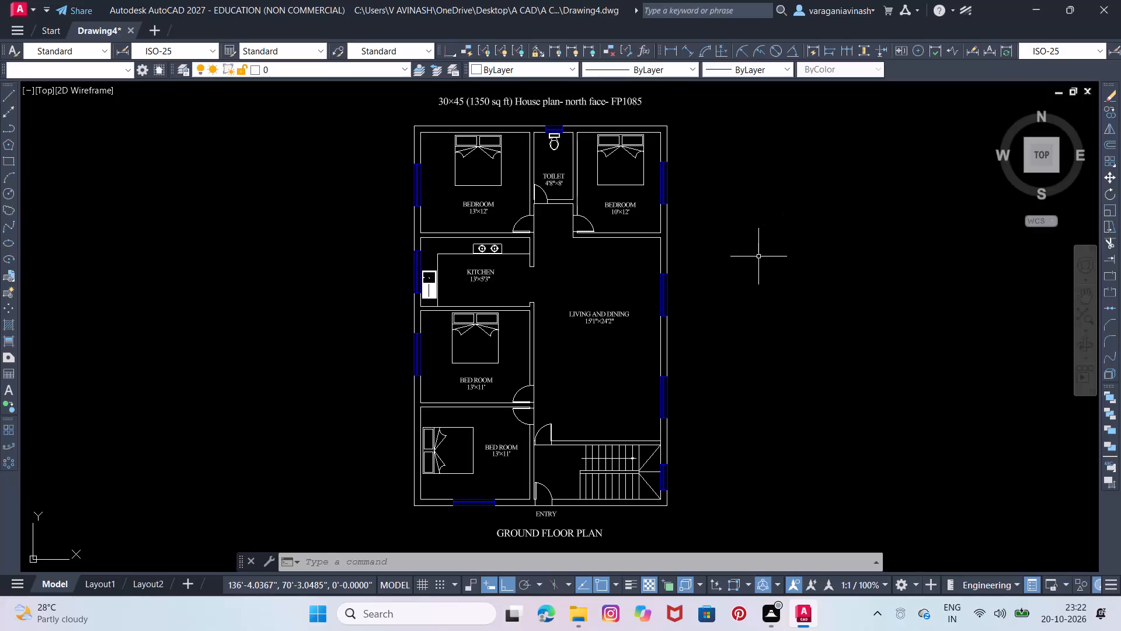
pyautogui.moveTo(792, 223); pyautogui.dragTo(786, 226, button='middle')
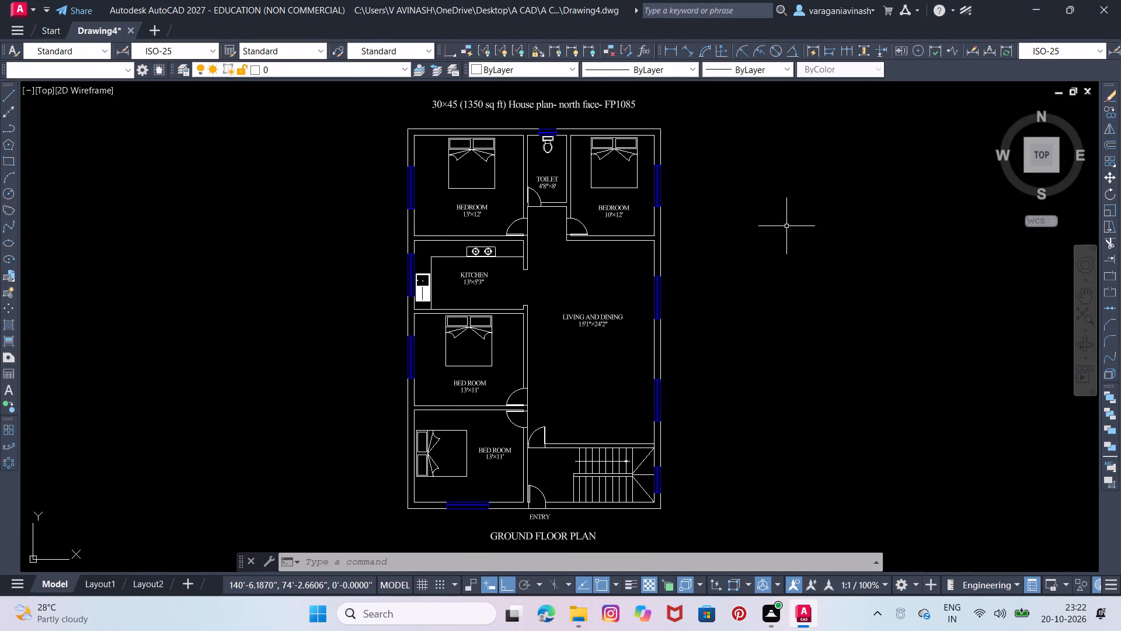